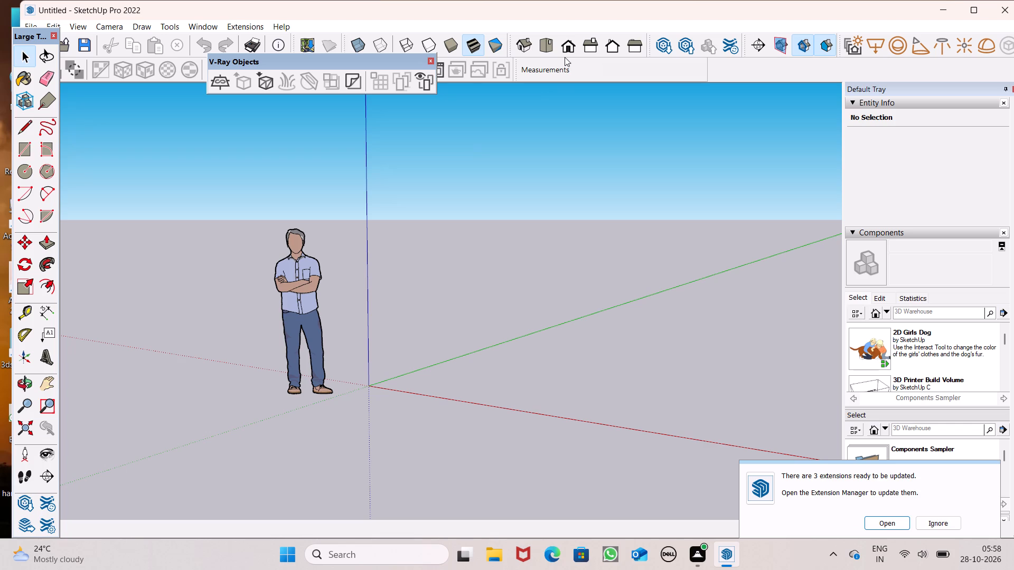
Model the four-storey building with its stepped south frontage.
Set the camera to the top view, showing open ground beside the origin.
left_click(536, 55)
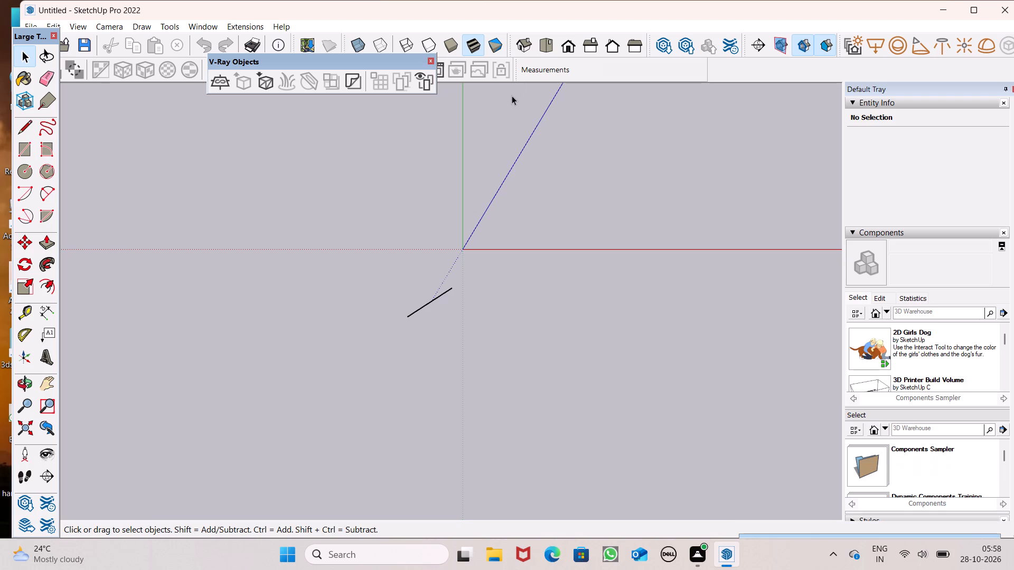
scroll(480, 252, "down", 3)
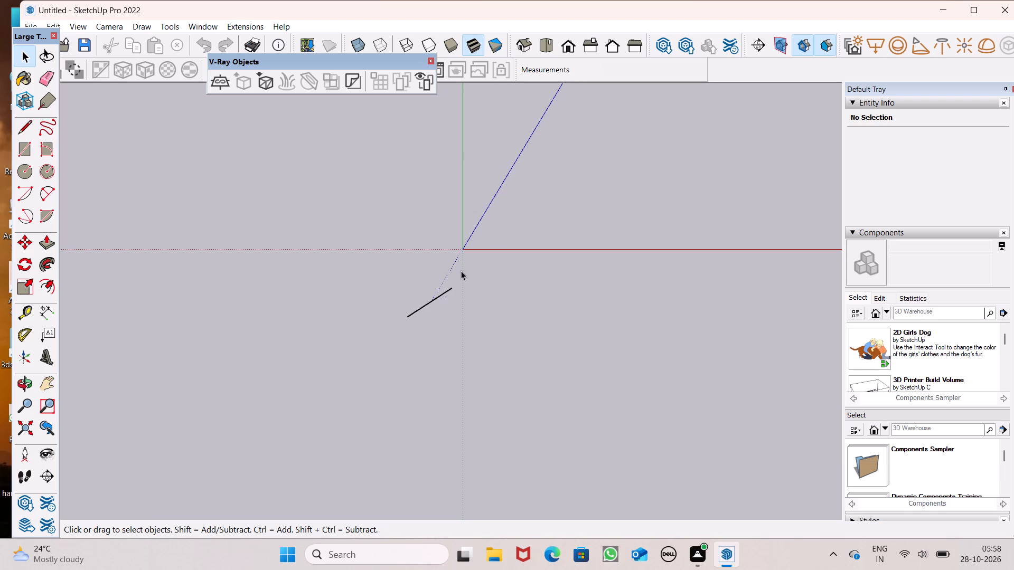
scroll(461, 271, "down", 5)
scroll(375, 303, "down", 6)
scroll(316, 307, "down", 7)
scroll(318, 374, "down", 3)
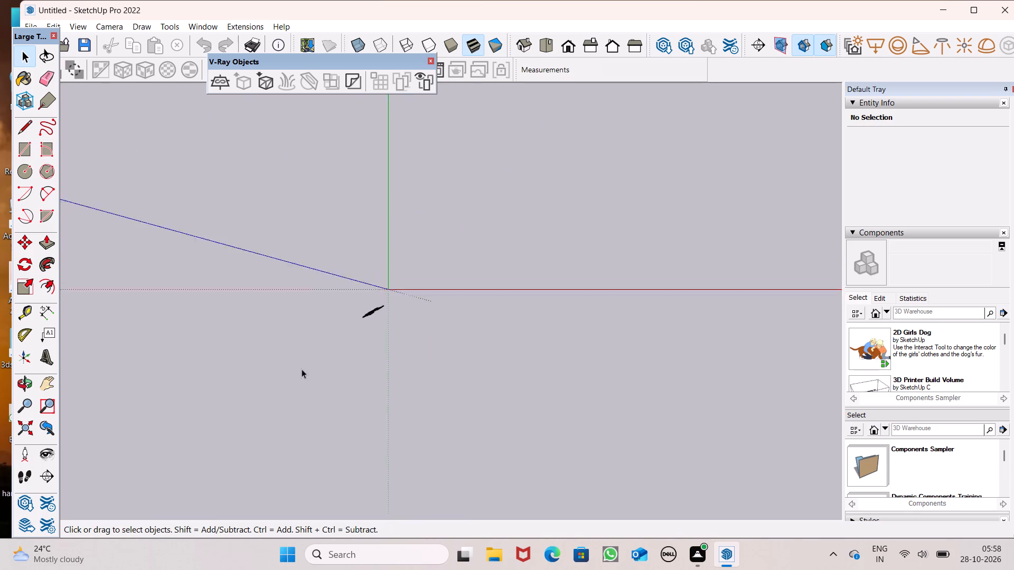
scroll(302, 369, "down", 3)
scroll(142, 312, "down", 6)
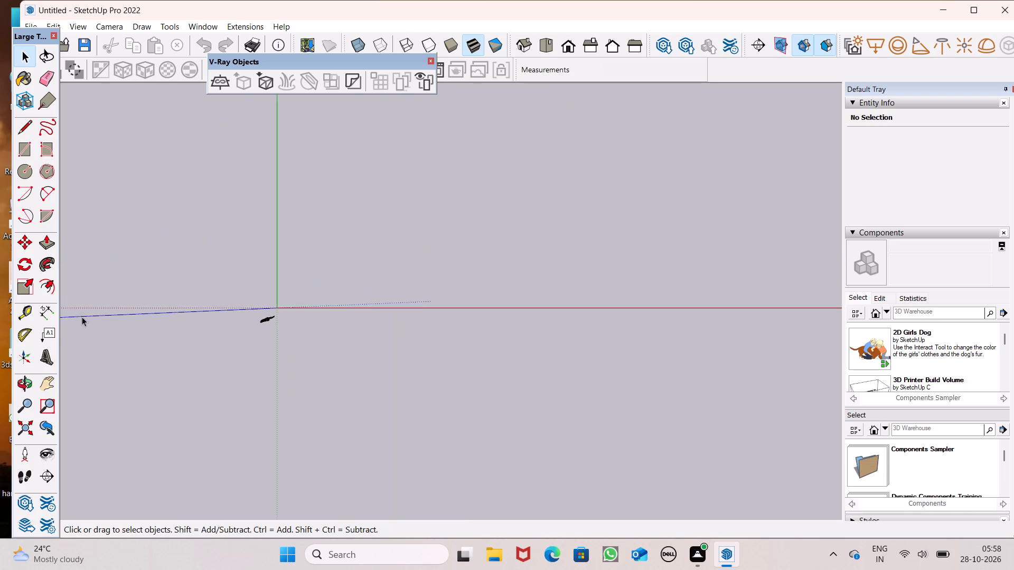
scroll(65, 326, "down", 8)
scroll(152, 401, "down", 7)
scroll(166, 193, "up", 4)
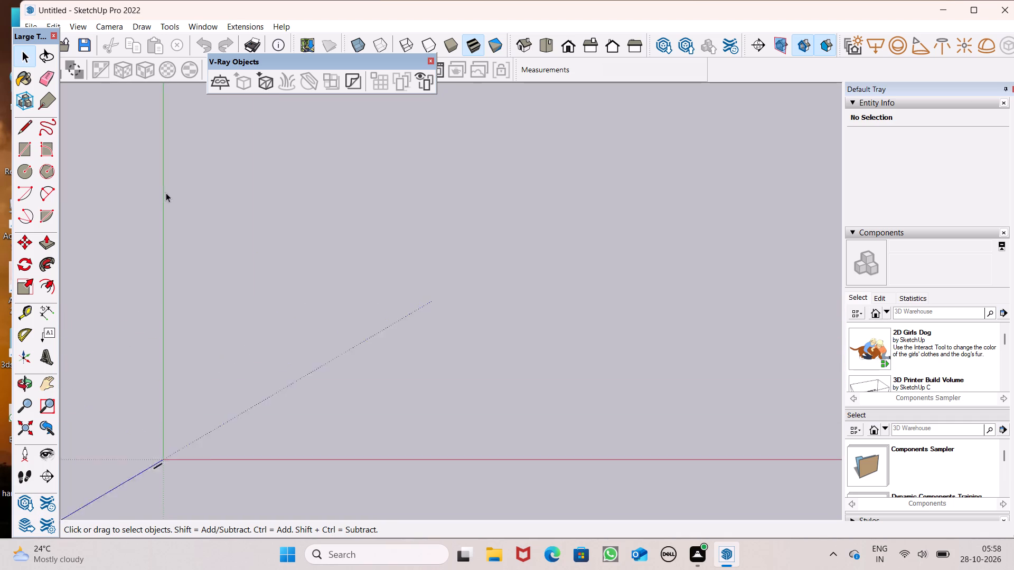
scroll(166, 193, "up", 2)
scroll(173, 183, "down", 3)
scroll(224, 404, "up", 2)
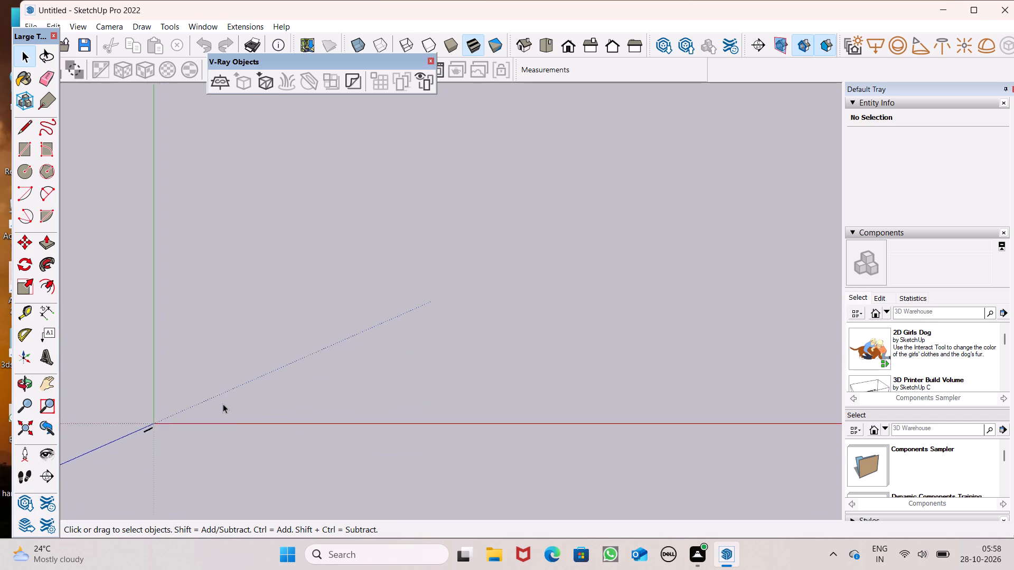
scroll(223, 404, "up", 5)
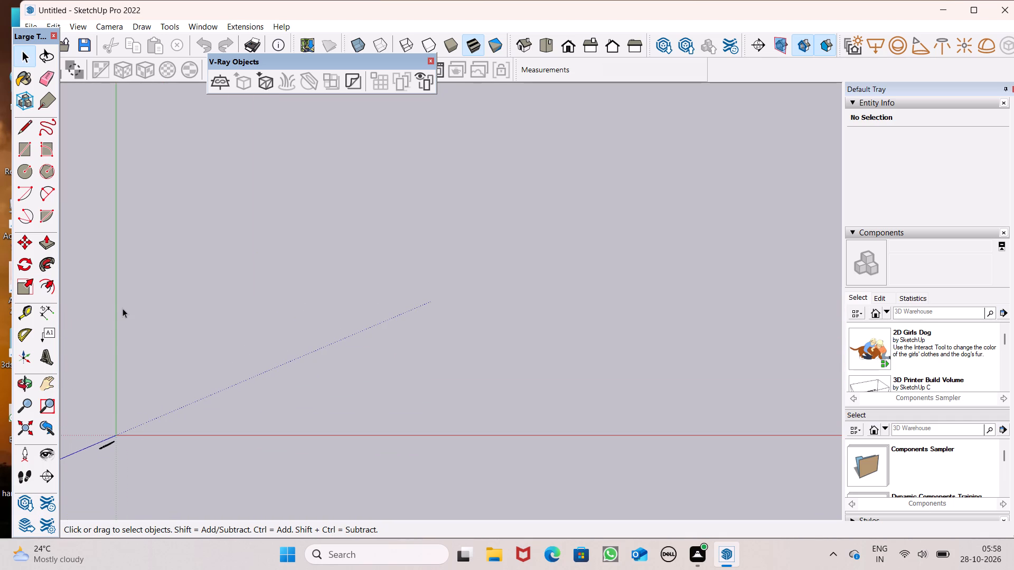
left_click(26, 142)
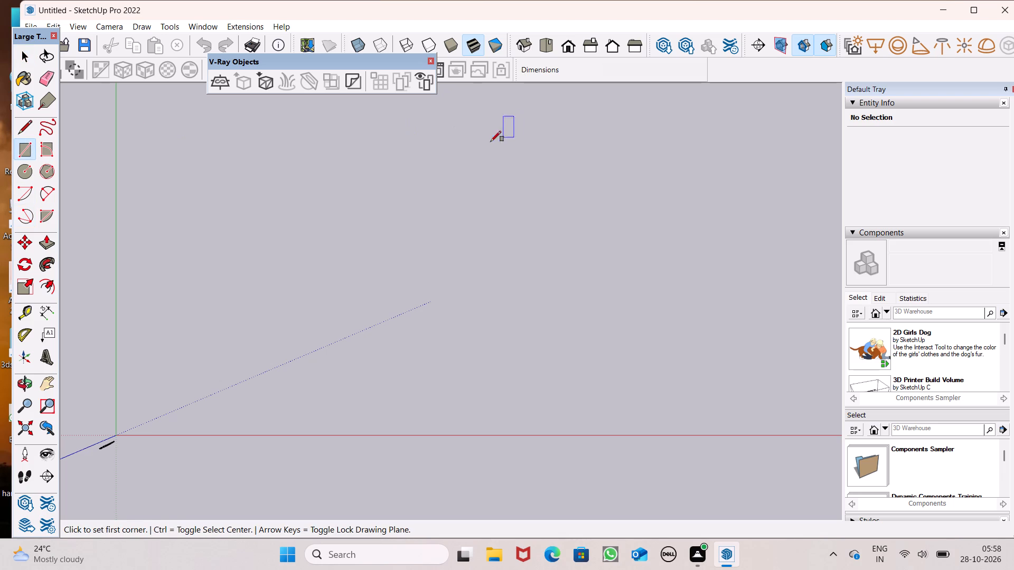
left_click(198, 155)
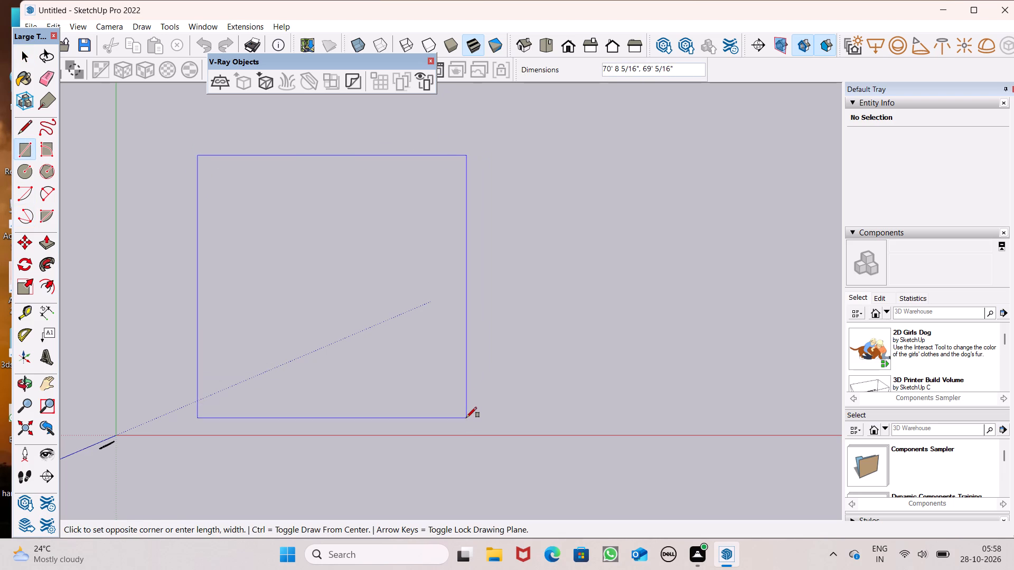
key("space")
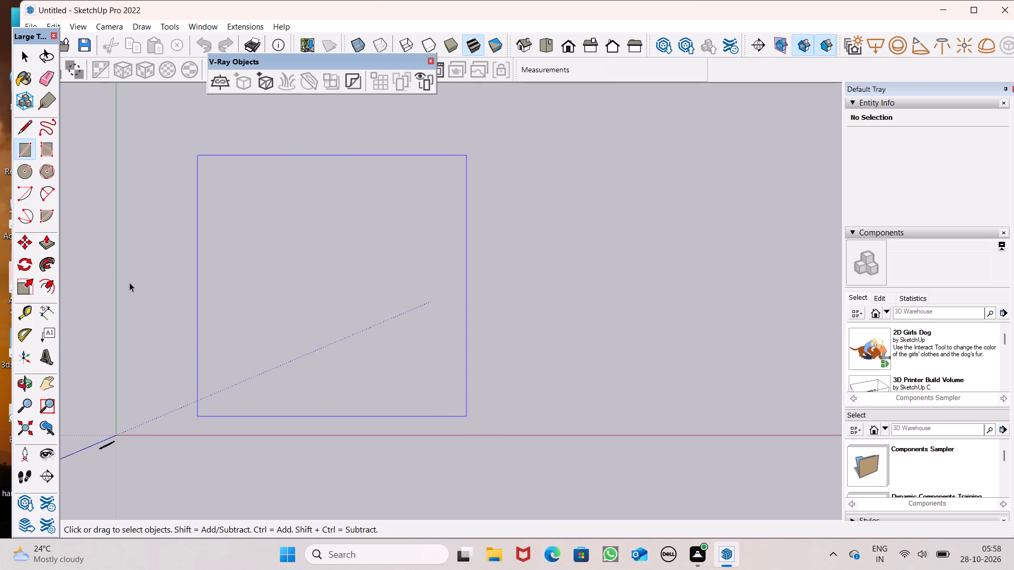
Draw a 40' by 35' rectangle on the ground plane, in the open area between the green and red axes.
left_click(26, 145)
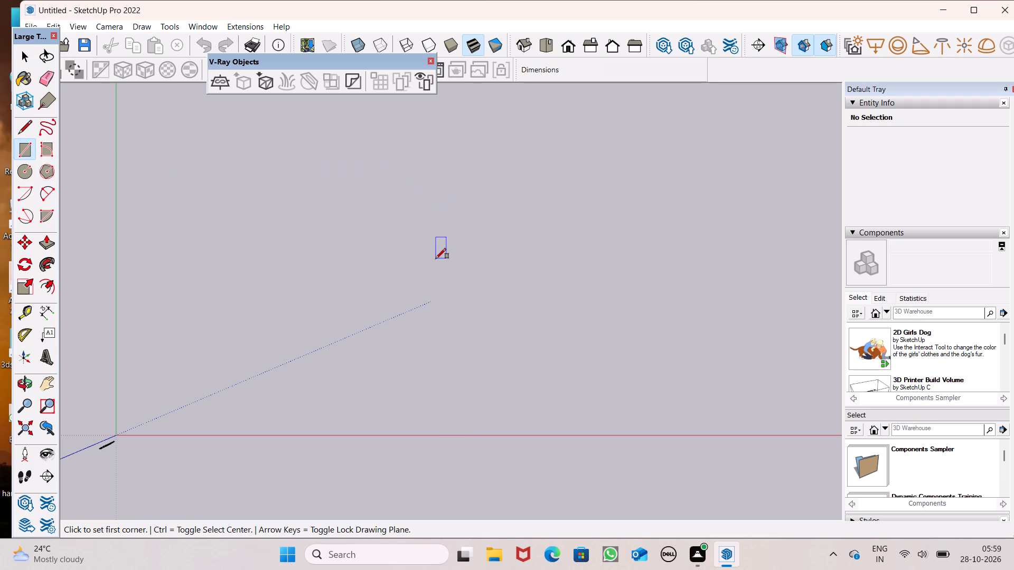
scroll(400, 186, "down", 1)
scroll(304, 248, "up", 1)
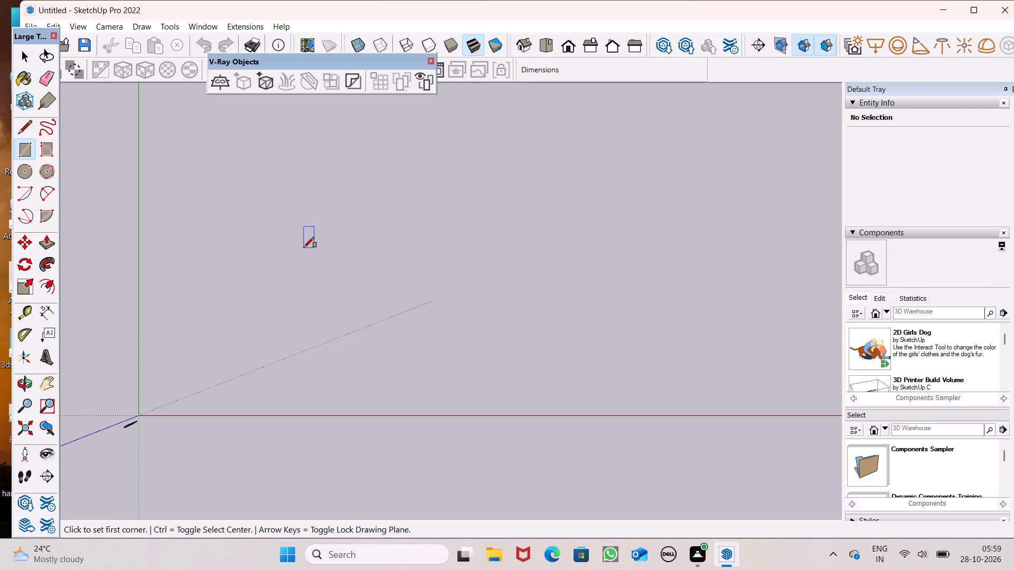
scroll(304, 248, "up", 3)
scroll(285, 240, "down", 3)
scroll(411, 393, "up", 1)
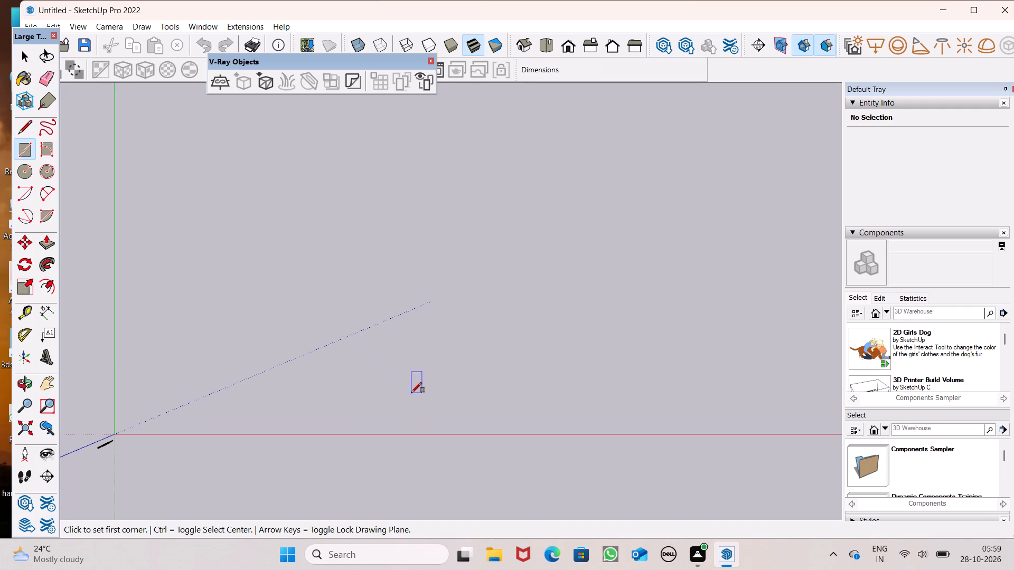
left_click(173, 115)
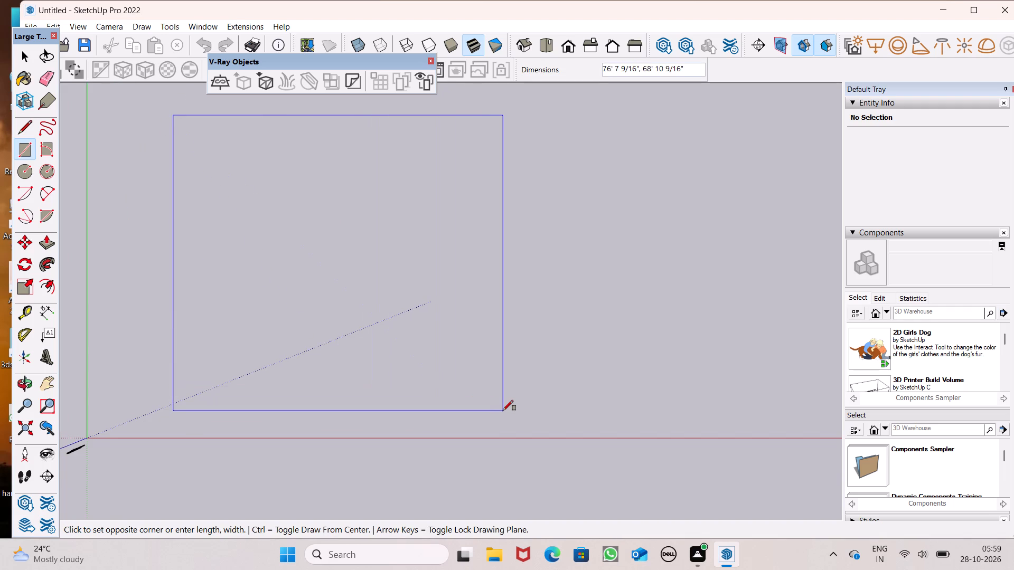
type("40',35'")
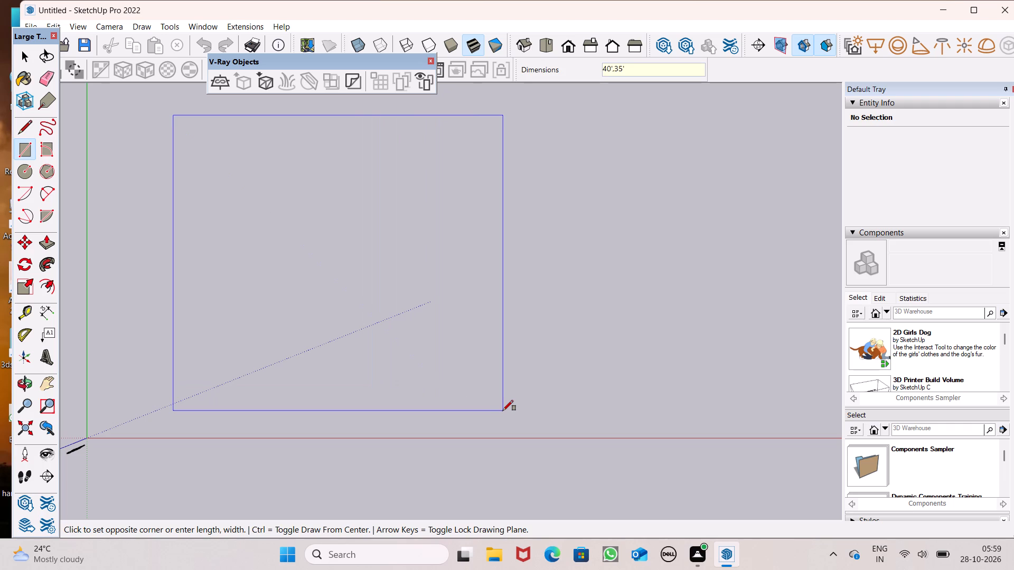
key("Return")
key("space")
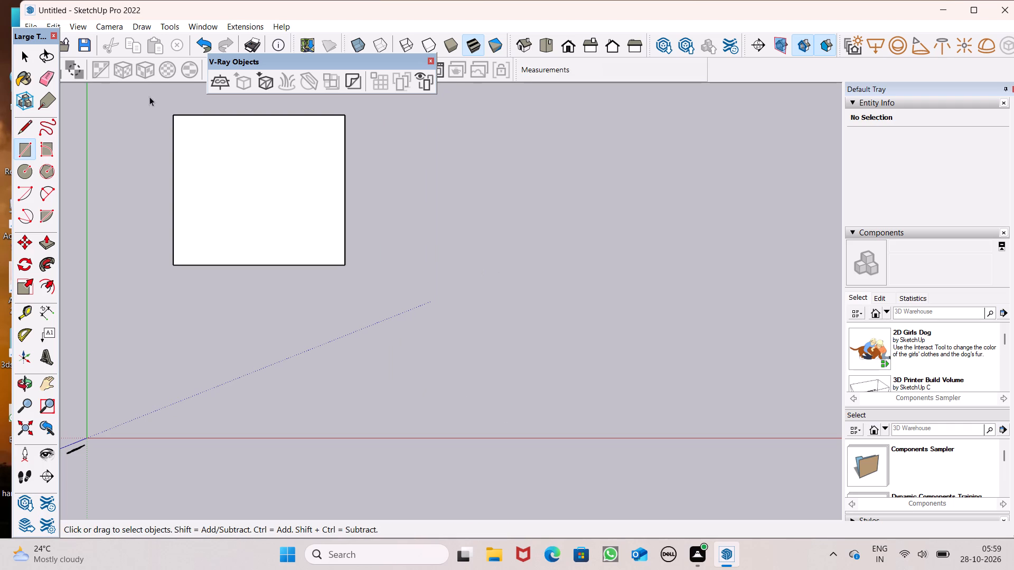
Move the whole rectangle, face and edges, about 18' across the ground, mostly toward the red axis.
double_click(268, 194)
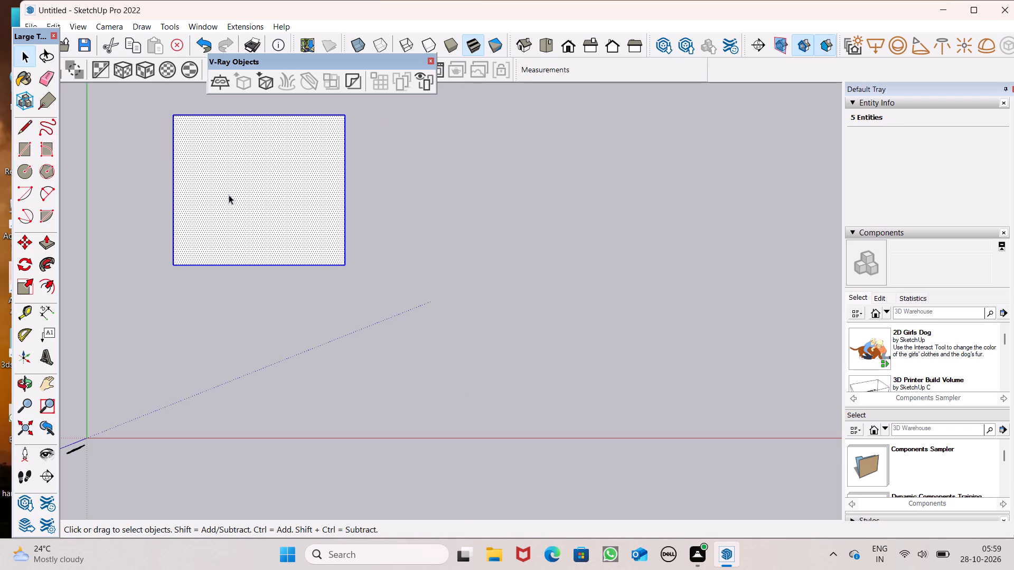
key("m")
key("Return")
left_click_drag(229, 195, 258, 268)
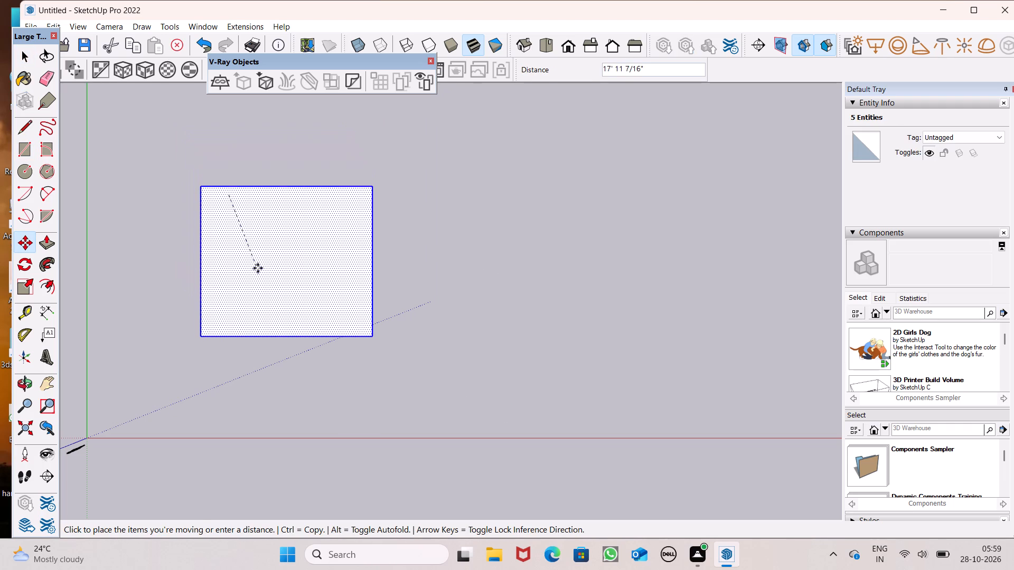
left_click_drag(258, 268, 258, 269)
key("space")
left_click(477, 289)
Push/Pull the rectangle's face up 6" to form a thin slab.
scroll(458, 281, "down", 2)
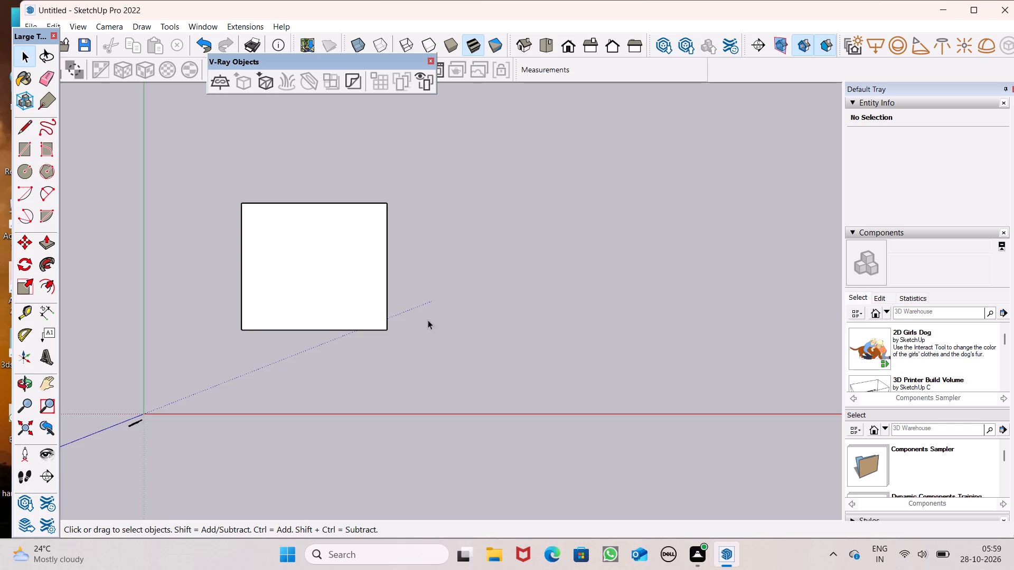
middle_click_drag(430, 323, 382, 115)
scroll(381, 117, "up", 1)
scroll(341, 354, "up", 1)
middle_click_drag(345, 354, 393, 232)
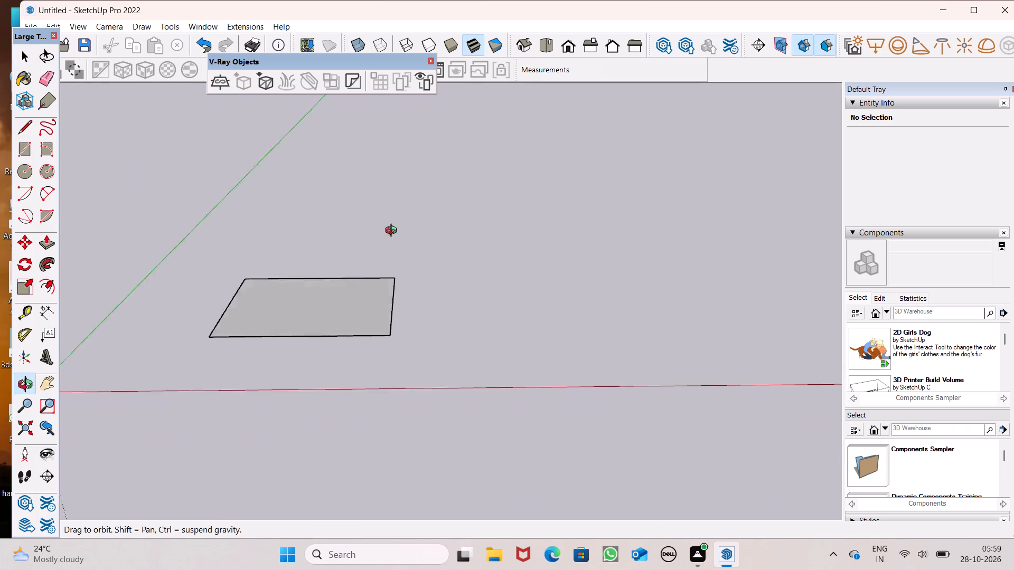
middle_click_drag(393, 232, 387, 205)
middle_click(387, 197)
left_click(42, 241)
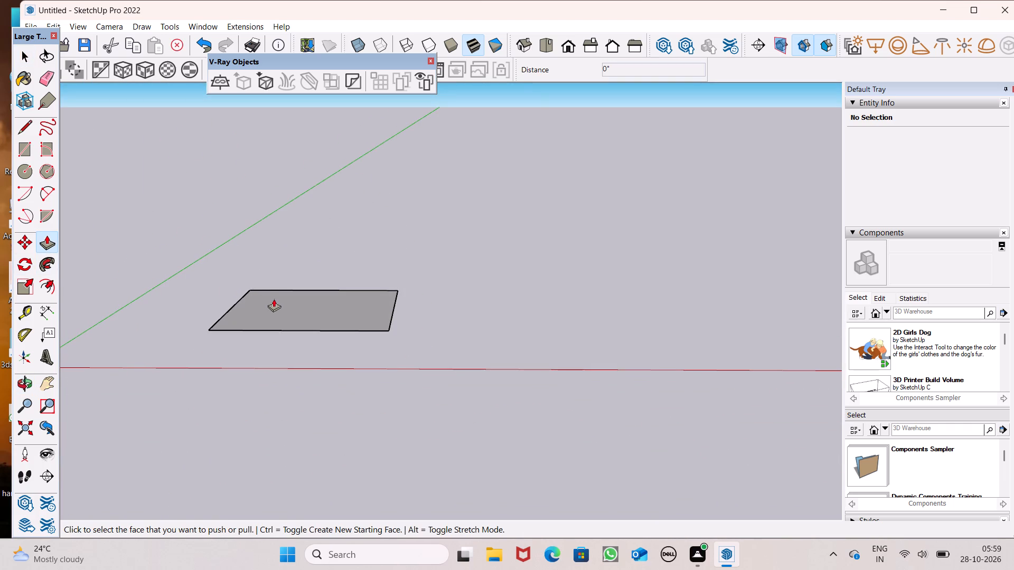
scroll(268, 302, "up", 6)
left_click_drag(274, 329, 266, 226)
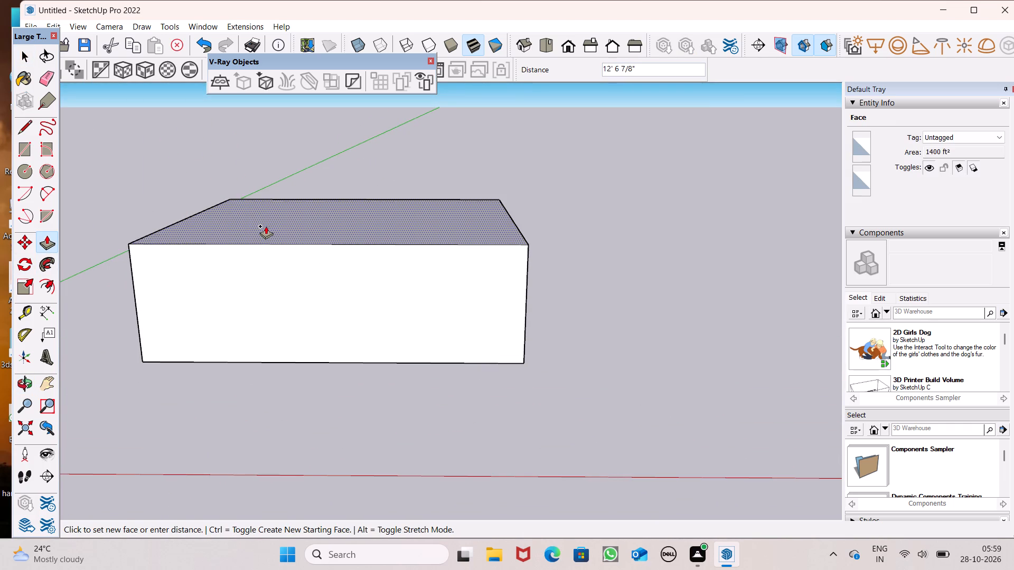
left_click_drag(266, 226, 268, 225)
type("6\"")
key("Return")
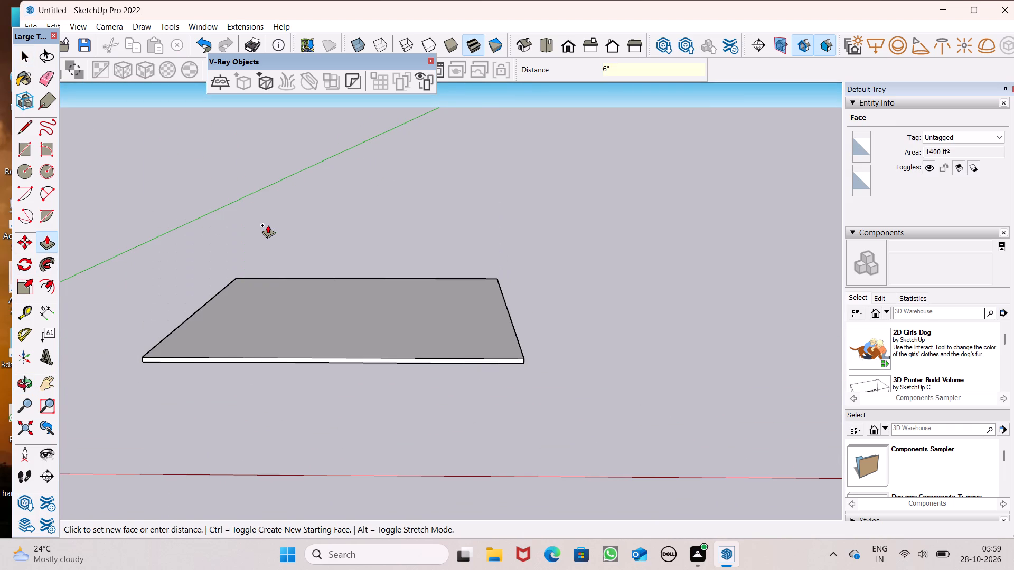
key("space")
From the top view, offset the slab's top face outline inward by 9".
middle_click_drag(283, 231, 296, 463)
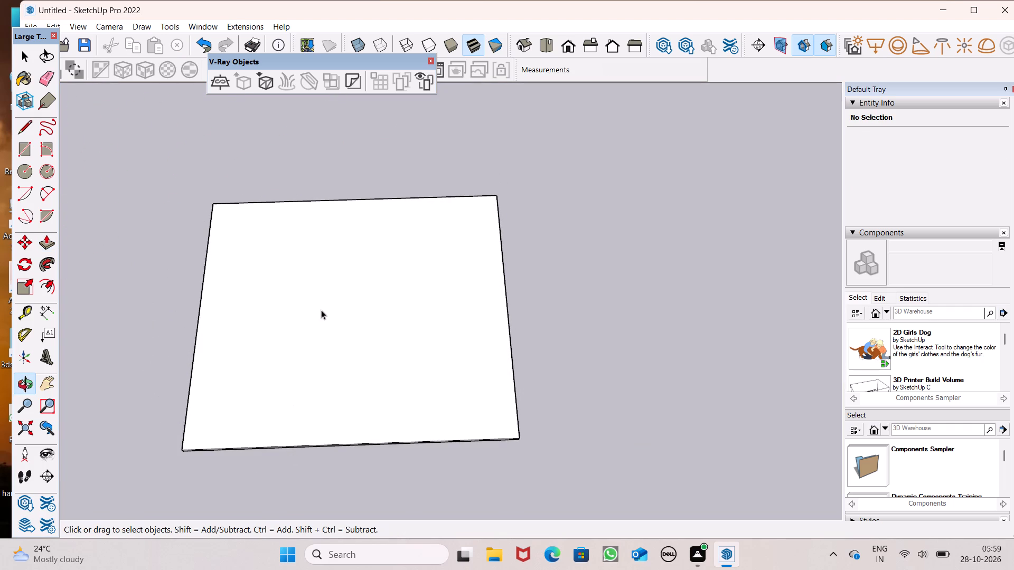
middle_click_drag(512, 344, 532, 498)
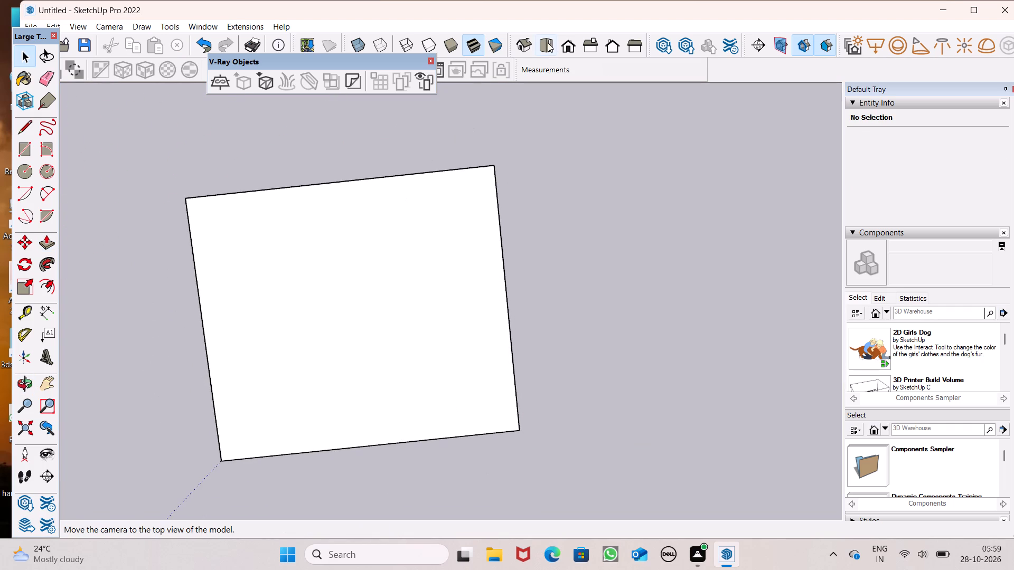
left_click(544, 38)
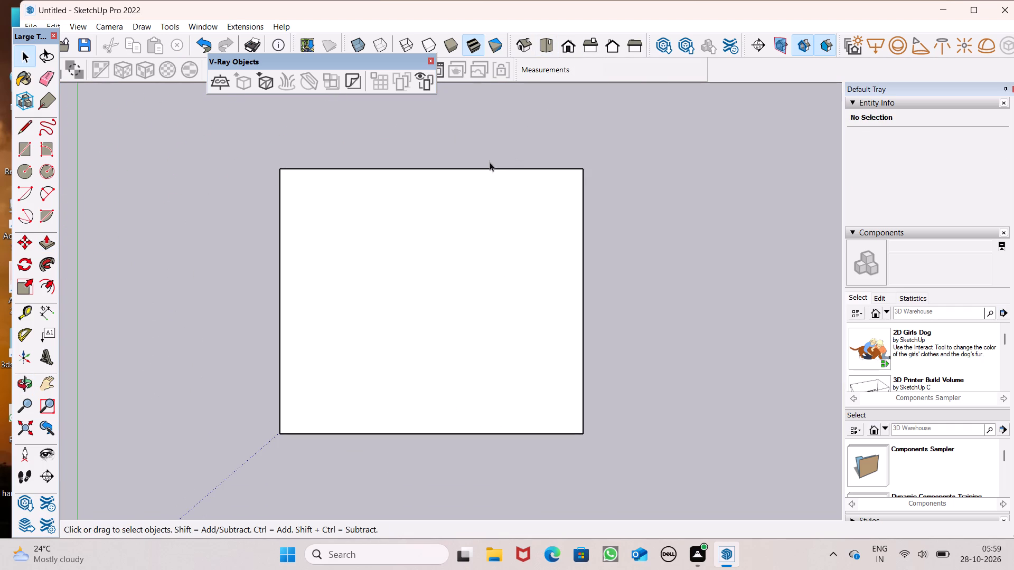
left_click(50, 282)
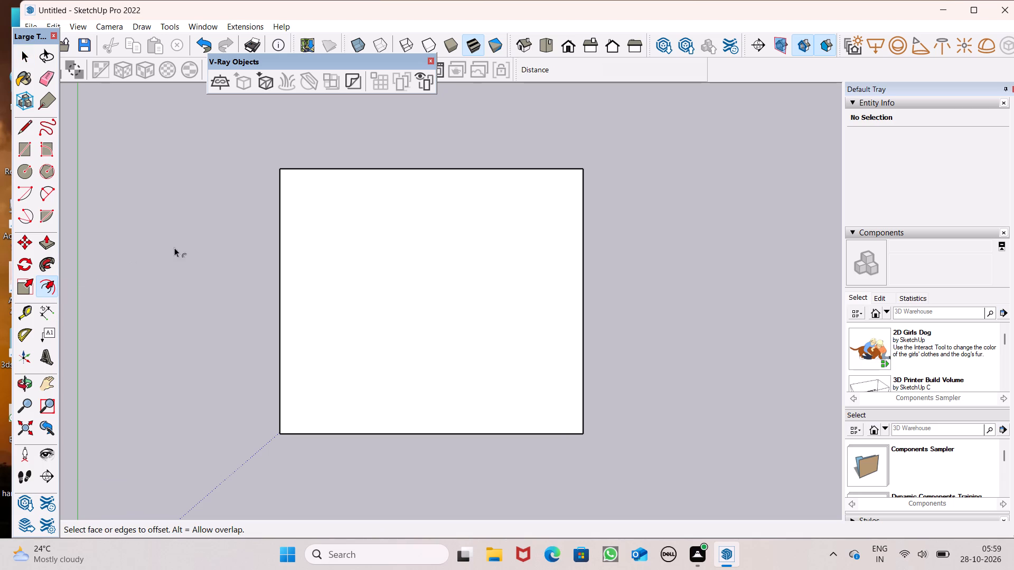
scroll(276, 224, "down", 1)
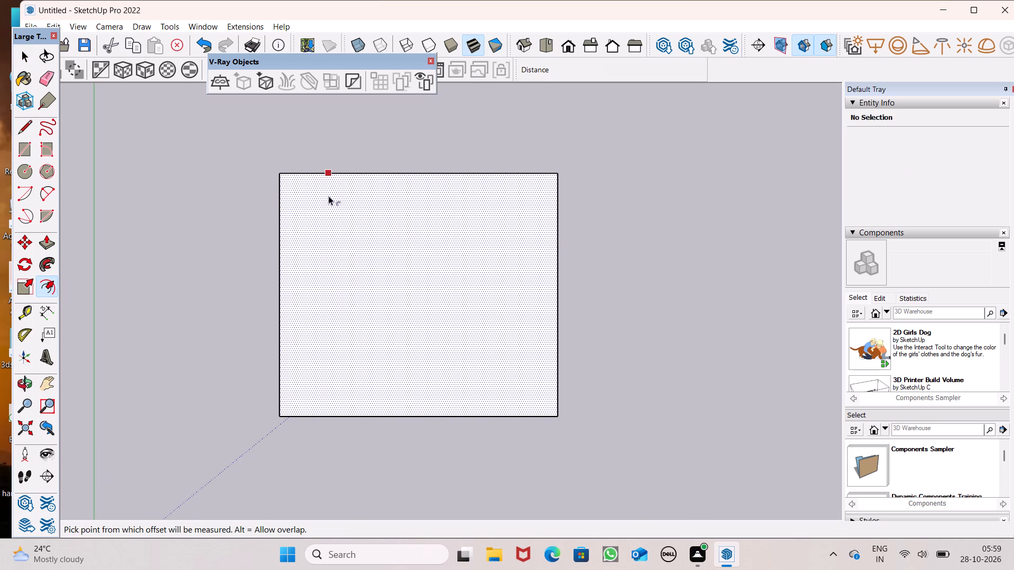
left_click_drag(328, 196, 332, 204)
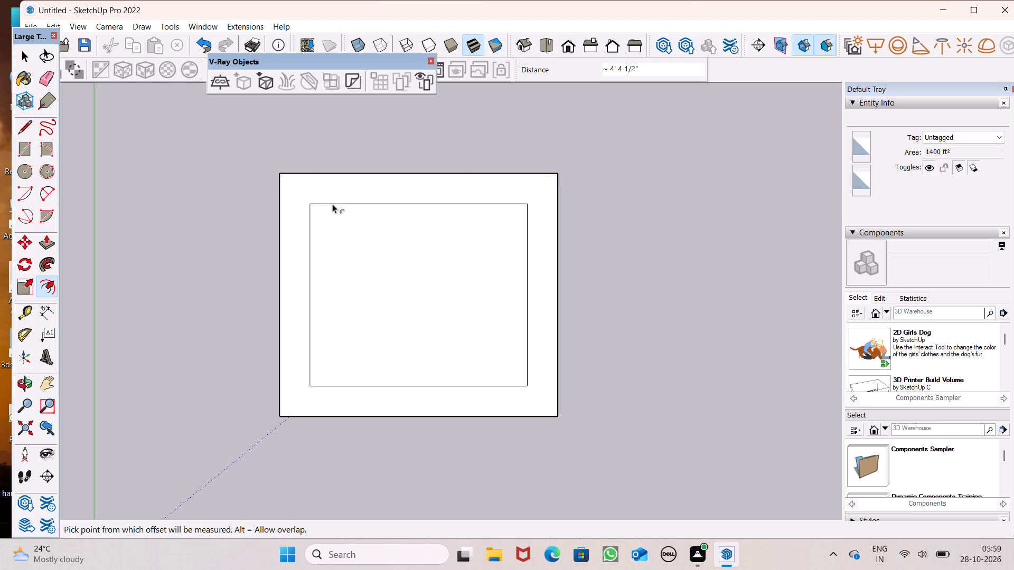
key("9")
key("shift+quotedbl")
key("Return")
key("space")
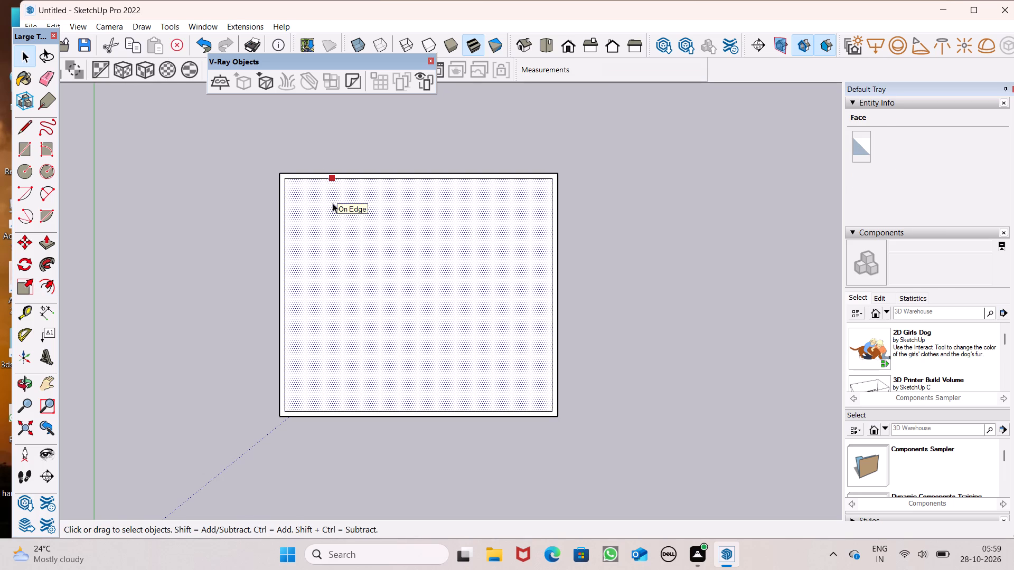
key("space")
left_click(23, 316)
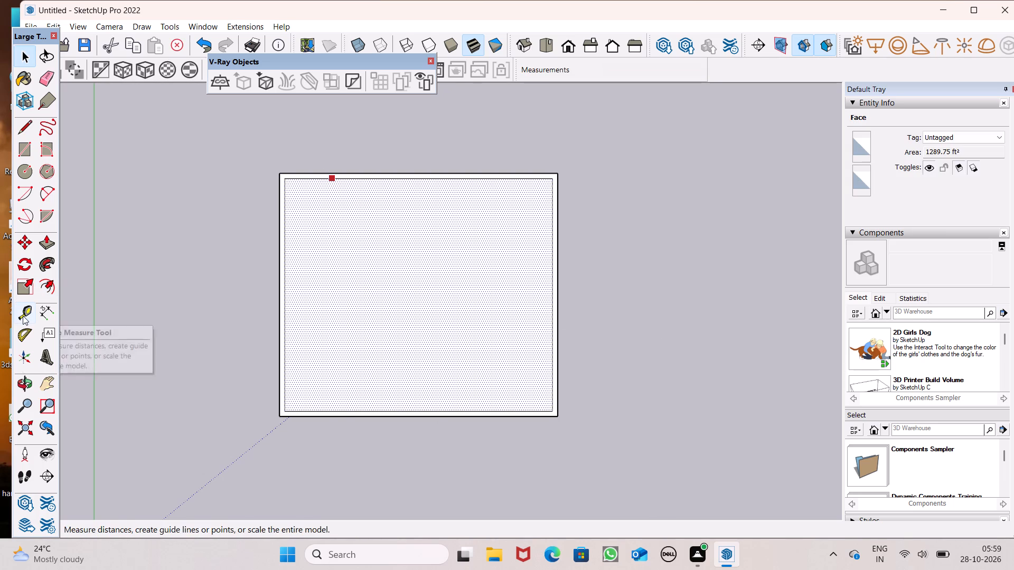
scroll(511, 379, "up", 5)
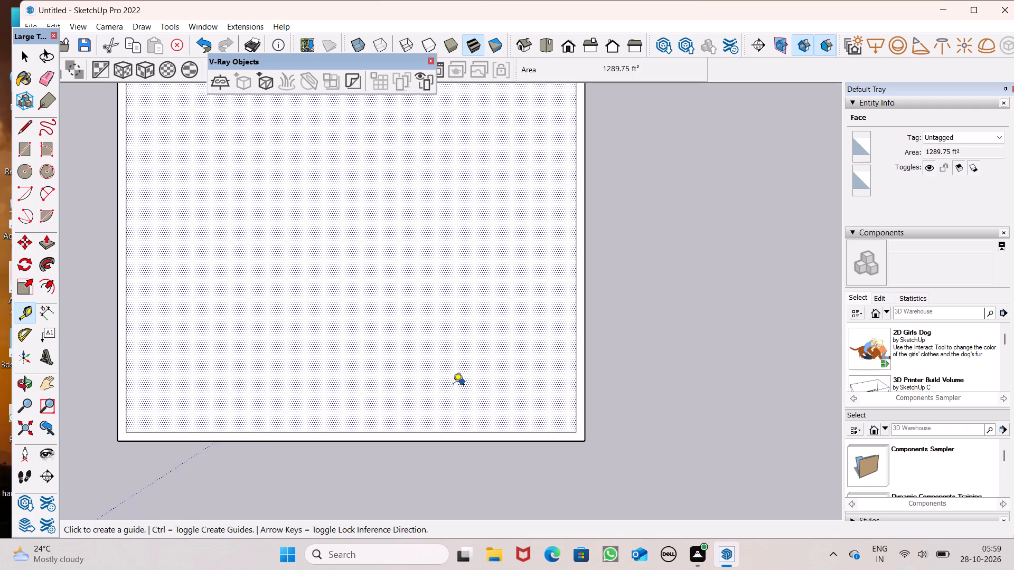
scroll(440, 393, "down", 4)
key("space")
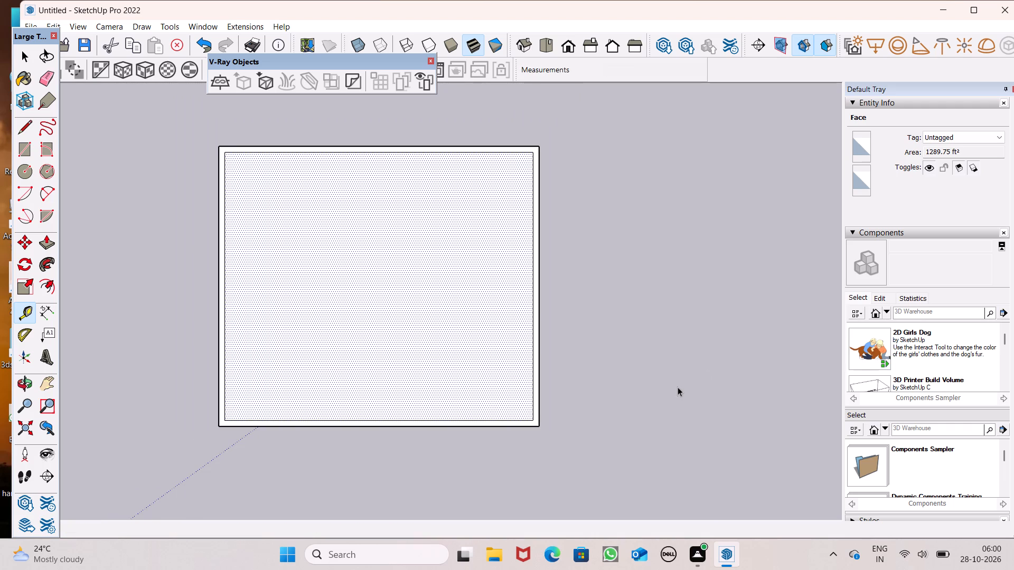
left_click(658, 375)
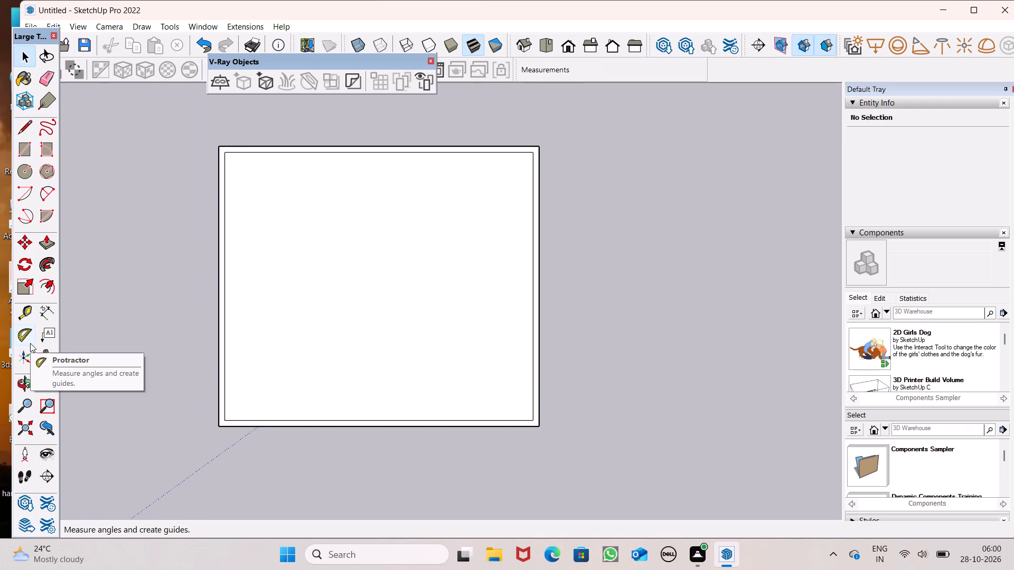
Place a guide about 2' 7" inward from the inset outline's front edge, plus a second guide 6" farther inward.
left_click(23, 316)
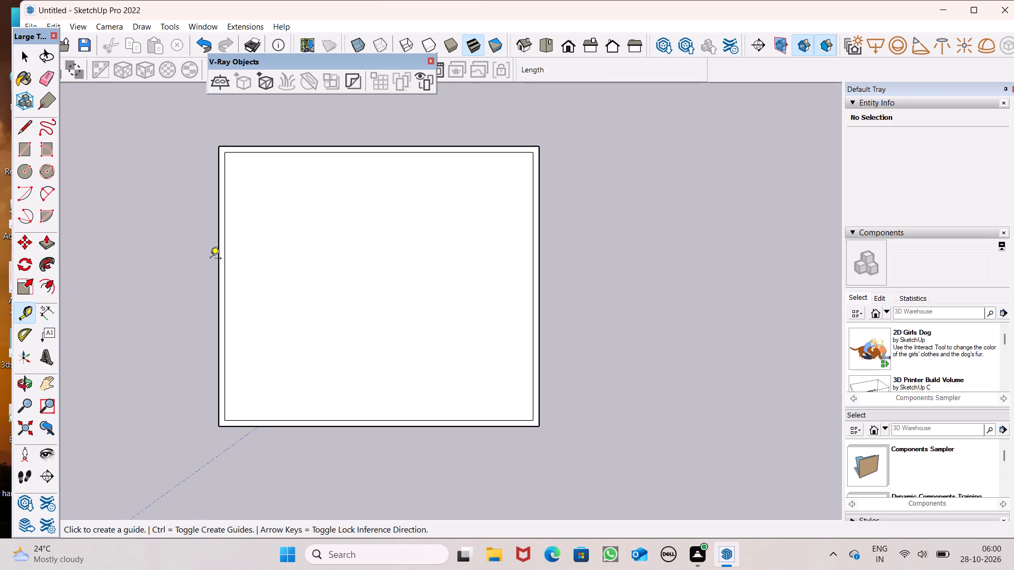
scroll(315, 381, "up", 2)
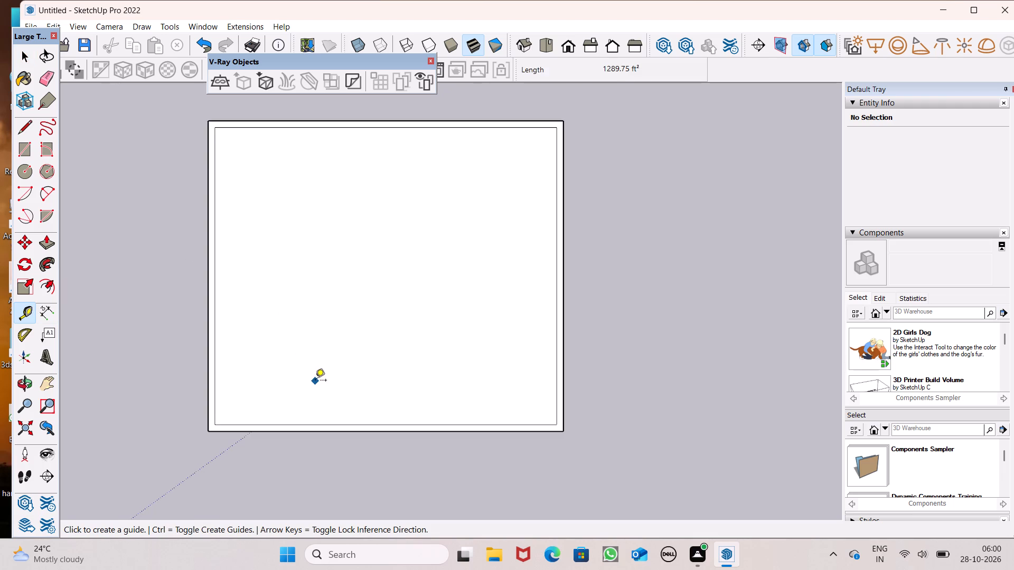
scroll(315, 381, "up", 1)
scroll(349, 346, "down", 3)
scroll(369, 434, "up", 1)
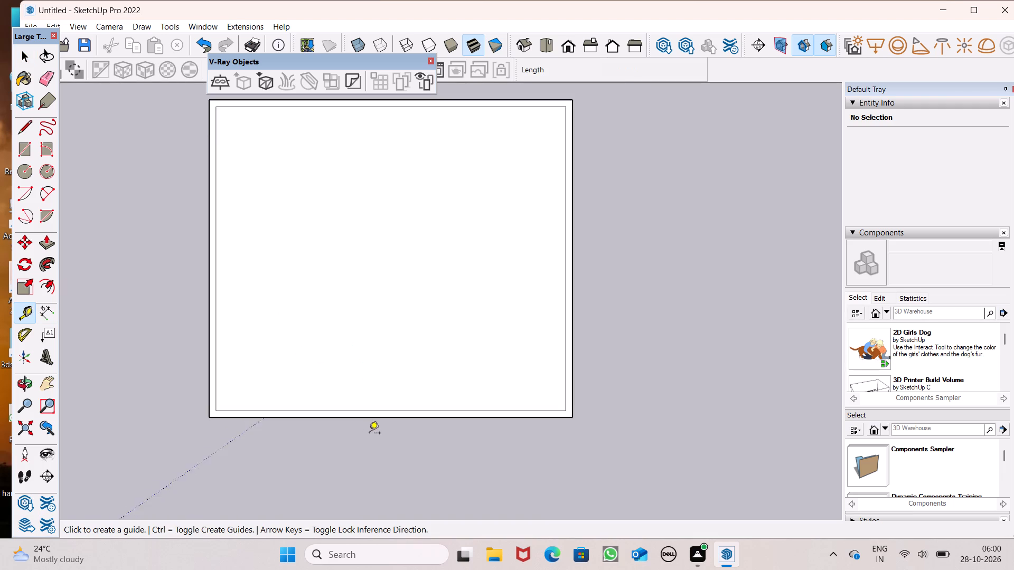
scroll(369, 434, "up", 4)
left_click(364, 400)
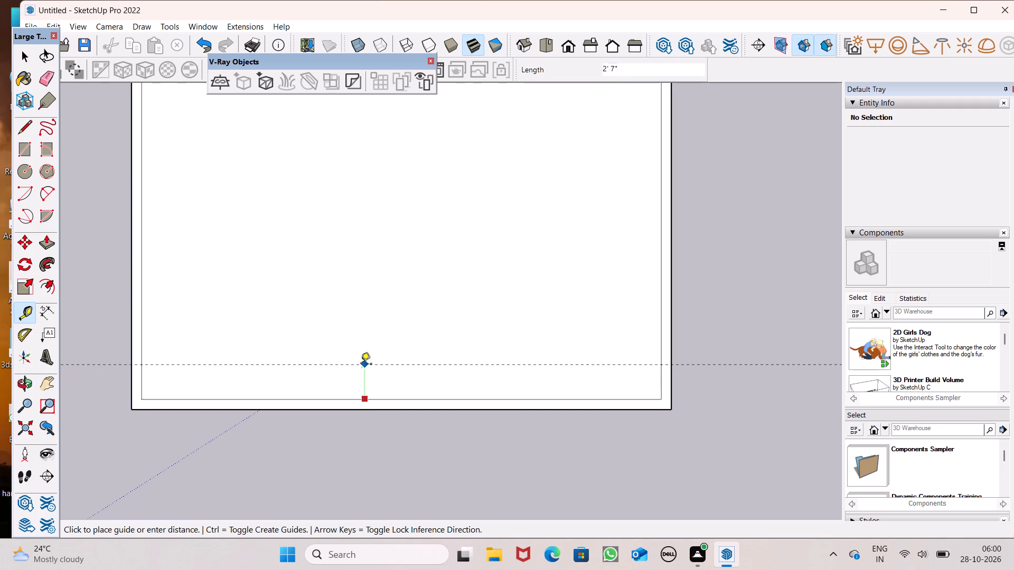
left_click(361, 363)
left_click(361, 363)
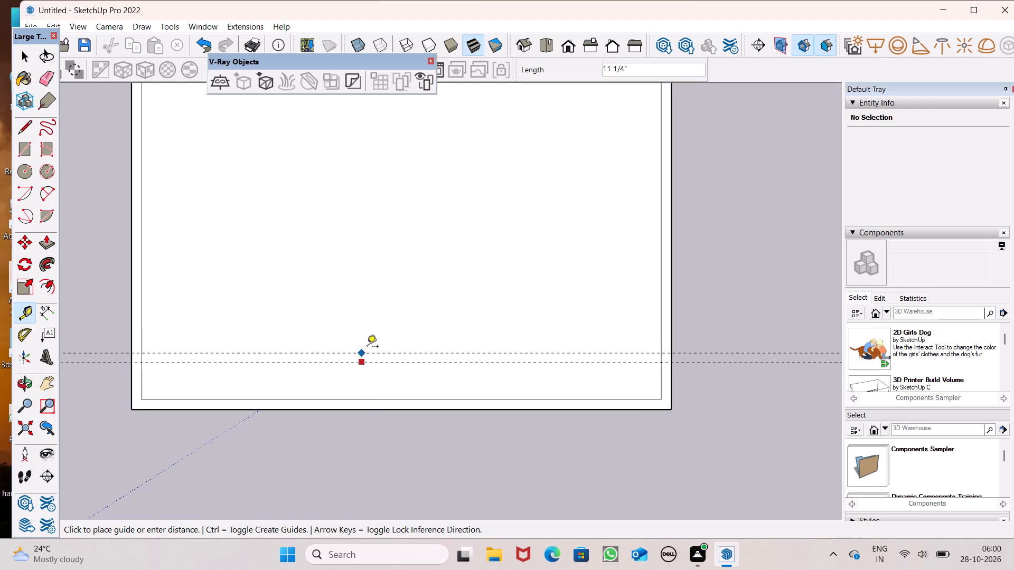
type("6\"")
key("Return")
Draw a 6" by 38' 6" rectangle between the two guides, spanning the inset outline from side to side.
scroll(351, 385, "down", 2)
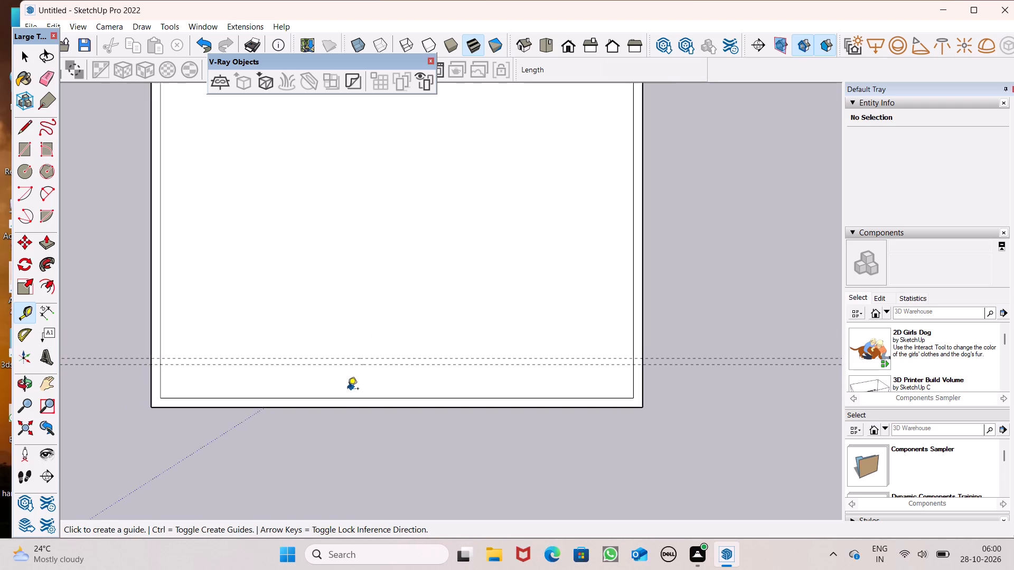
scroll(348, 389, "down", 3)
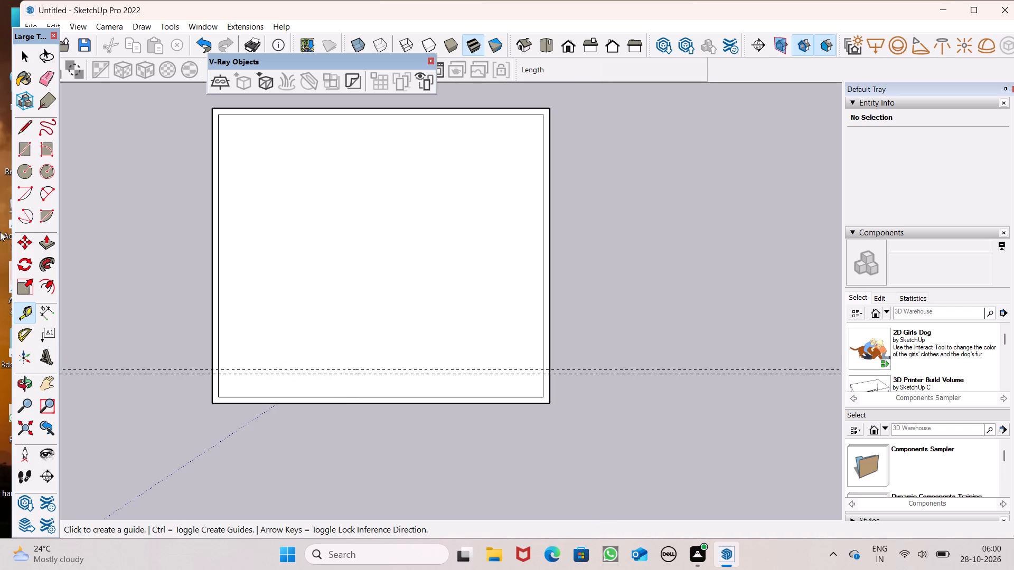
left_click(25, 154)
scroll(244, 369, "up", 5)
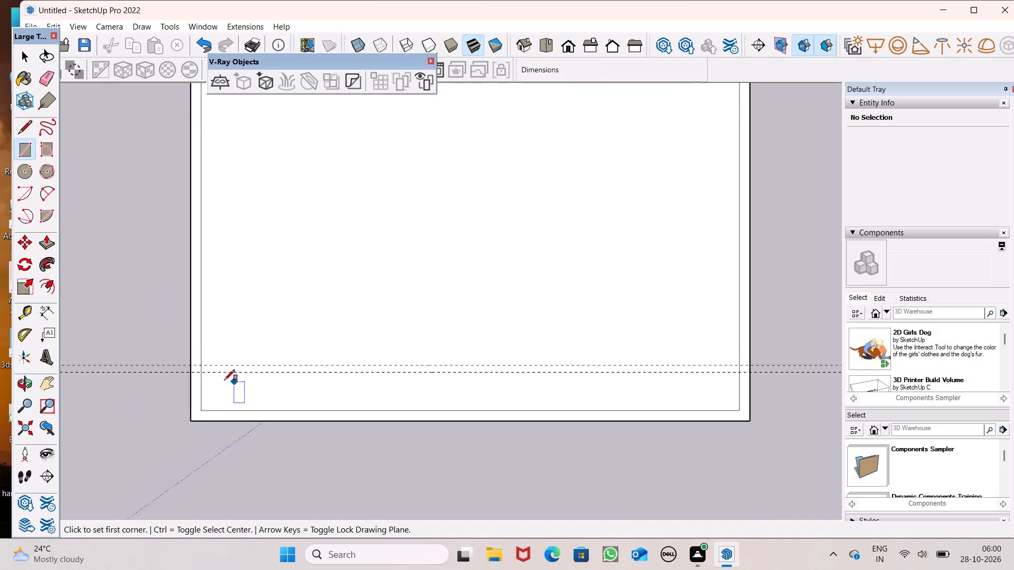
left_click(198, 364)
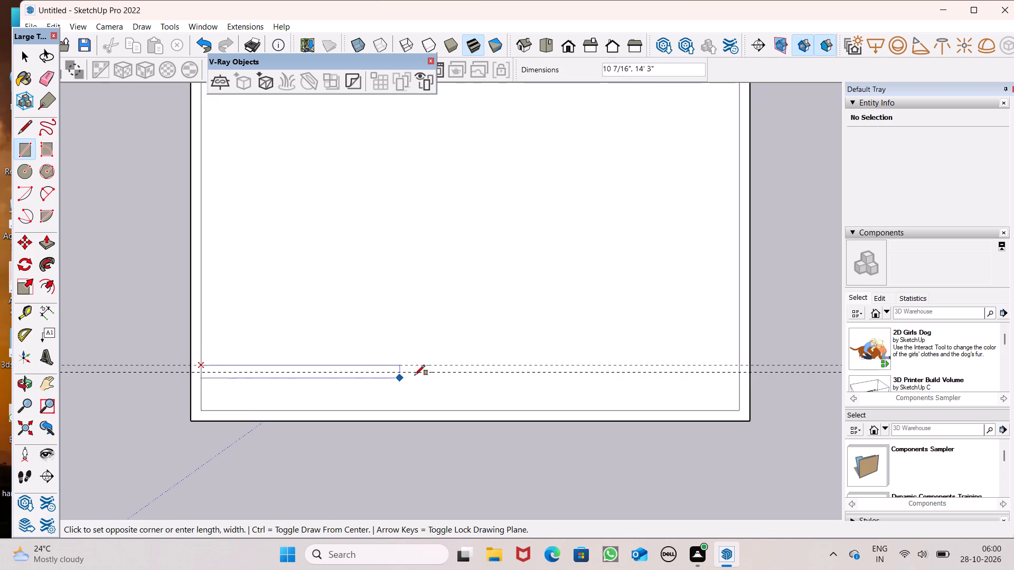
left_click(739, 371)
Draw a 9" line from each front corner of the inset outline straight out to the slab's front edge.
left_click(27, 127)
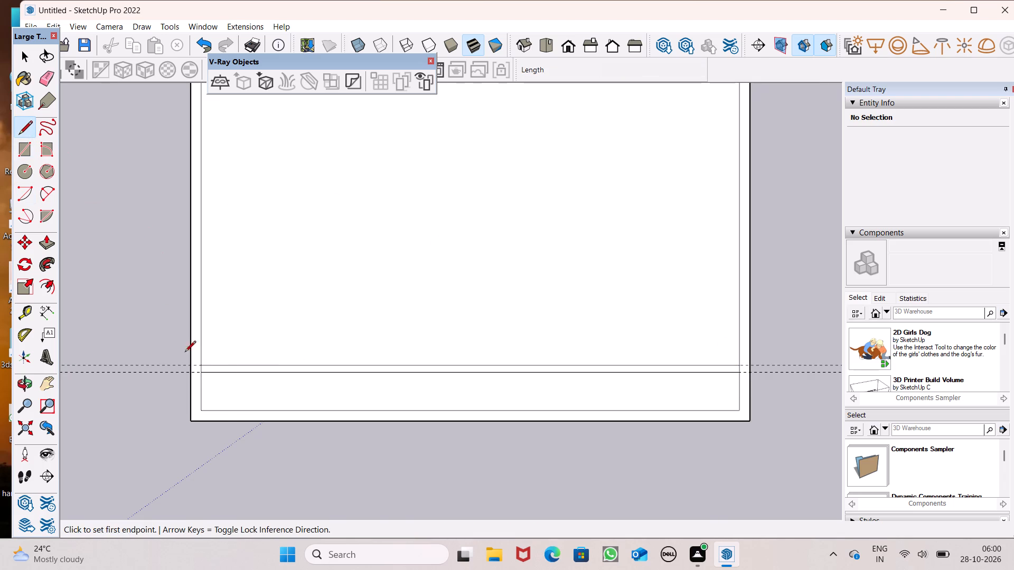
scroll(219, 430, "up", 8)
scroll(207, 389, "up", 6)
left_click(162, 396)
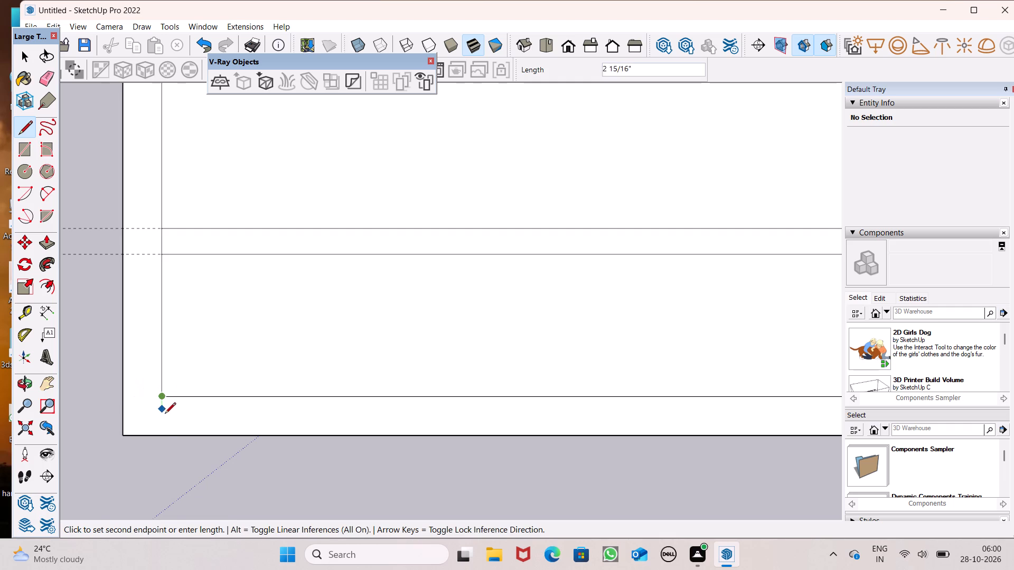
left_click(165, 433)
scroll(133, 247, "down", 4)
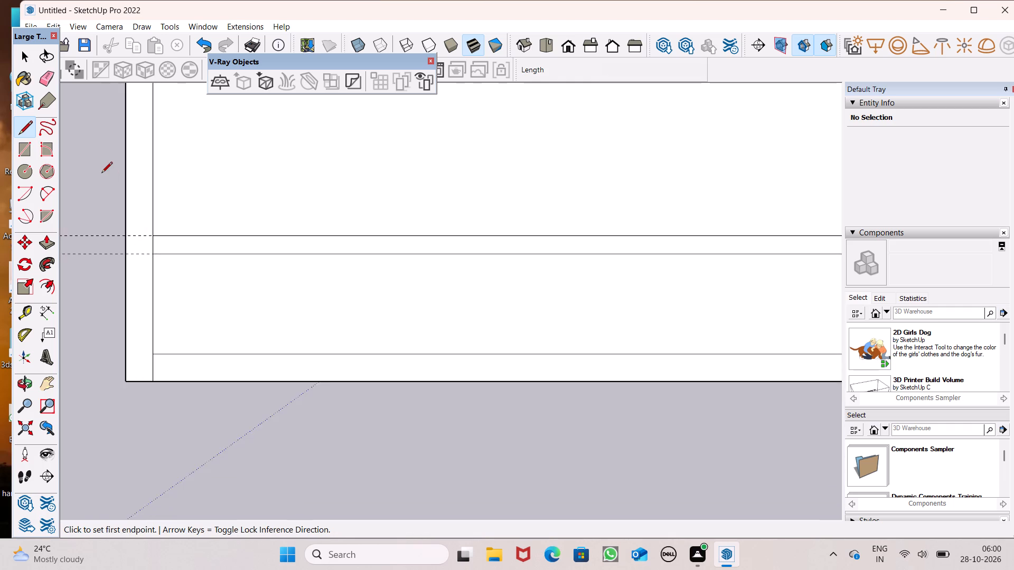
scroll(101, 174, "down", 11)
scroll(766, 273, "up", 7)
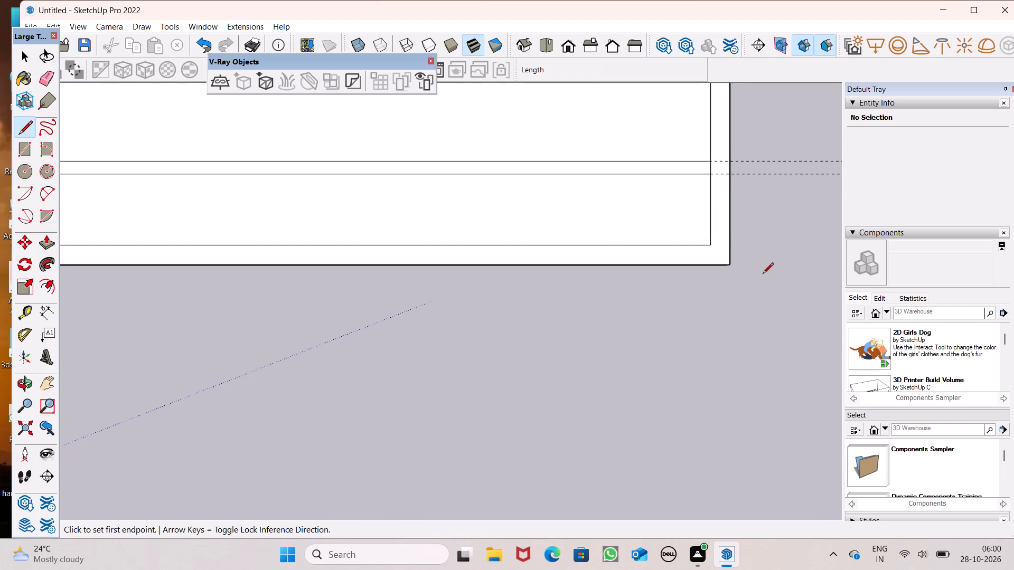
scroll(729, 263, "up", 7)
left_click(706, 230)
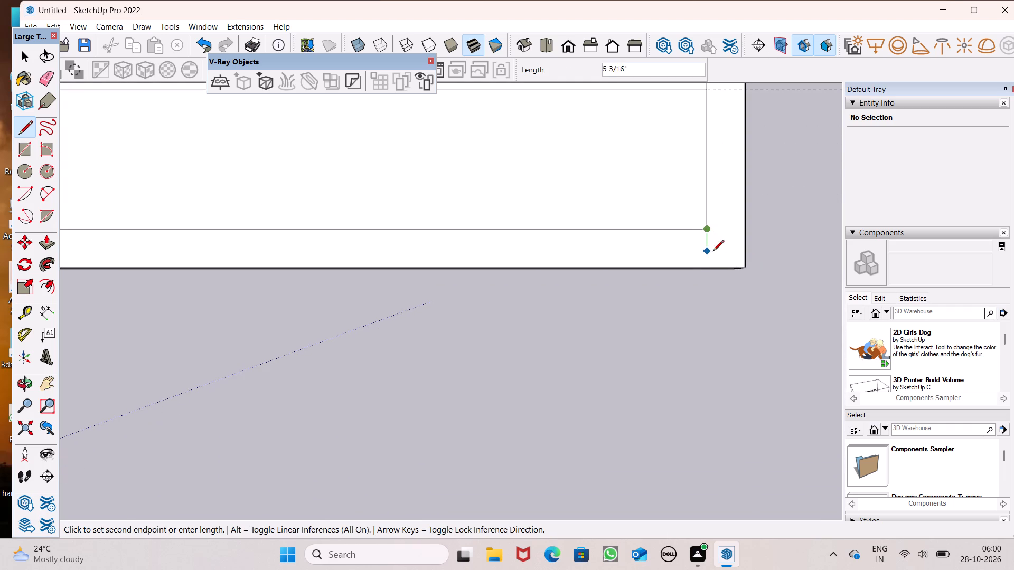
left_click(714, 268)
key("space")
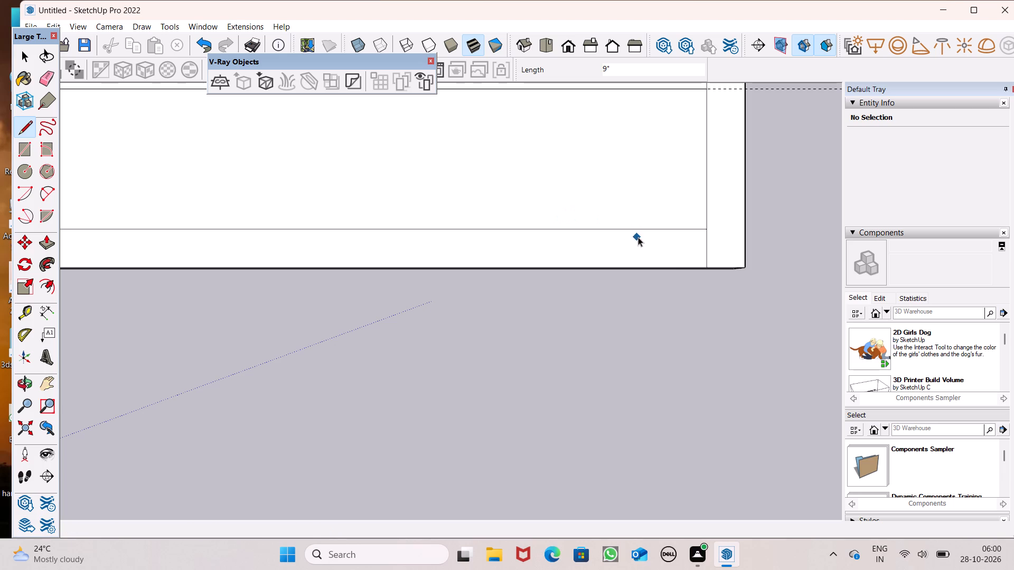
Move the 6" strip's face and edges about 10" toward the slab's front edge, and nudge it slightly farther the same way.
scroll(677, 261, "down", 17)
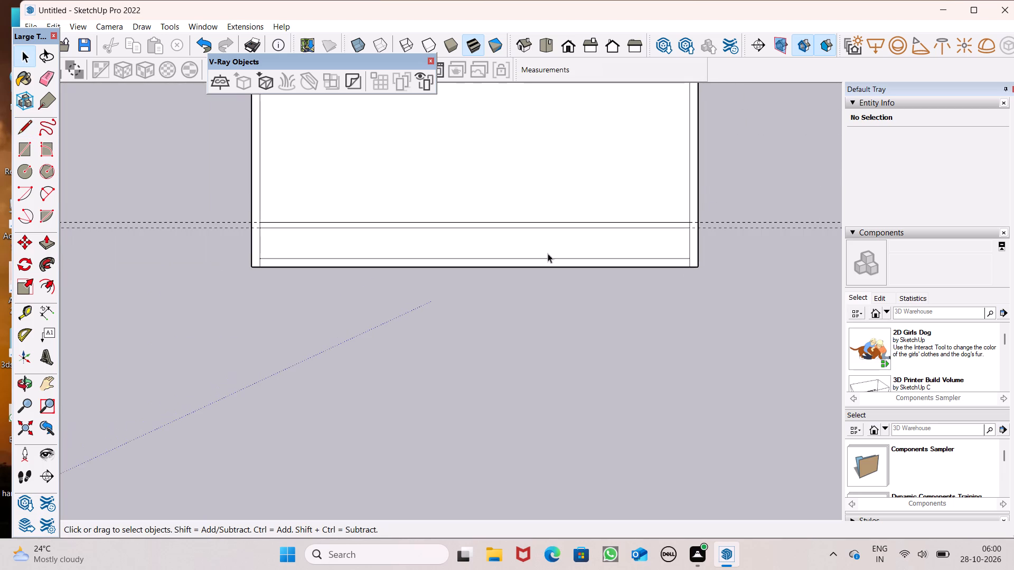
scroll(541, 252, "up", 6)
scroll(409, 230, "up", 3)
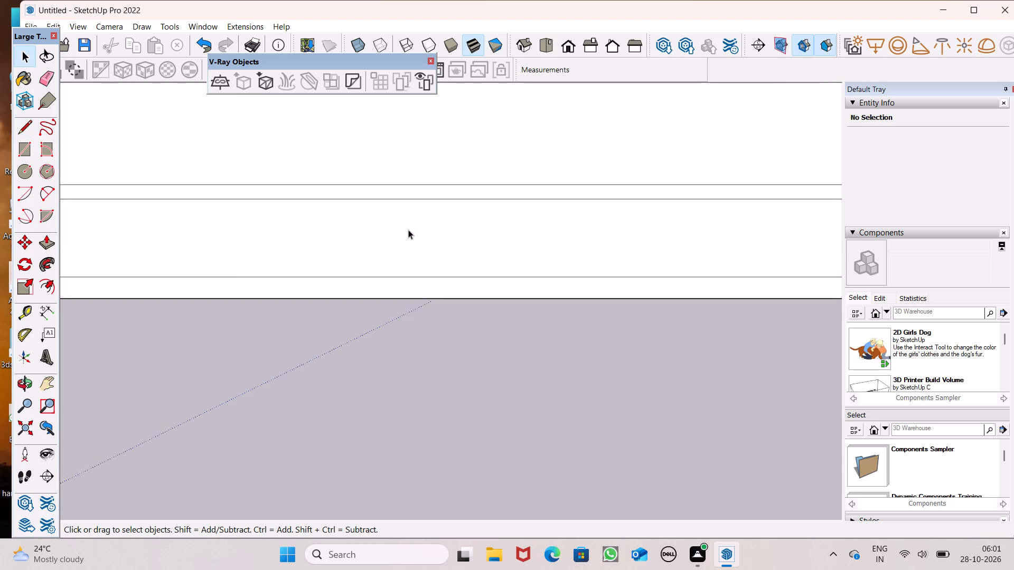
scroll(408, 230, "up", 2)
double_click(396, 180)
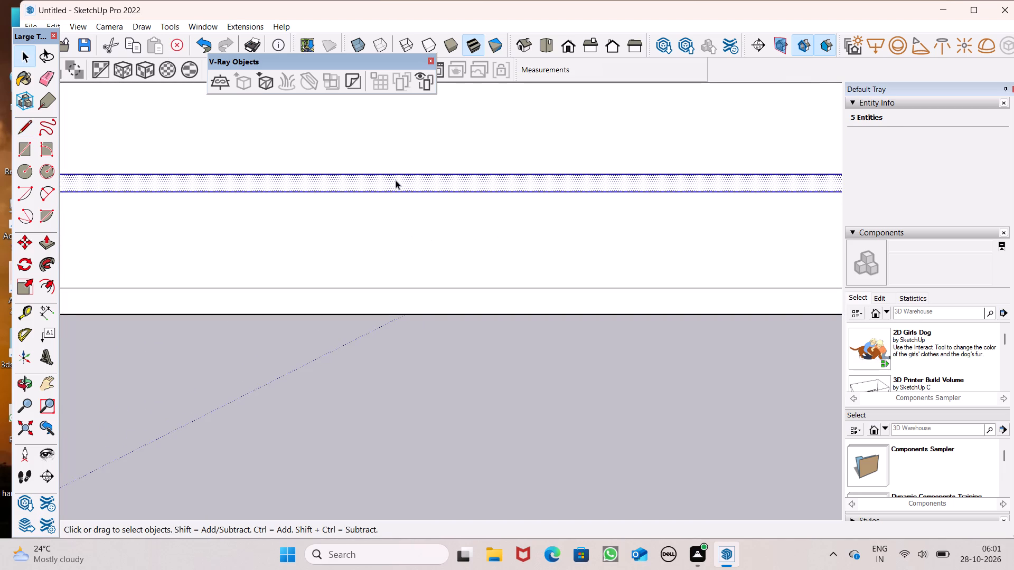
key("m")
key("Return")
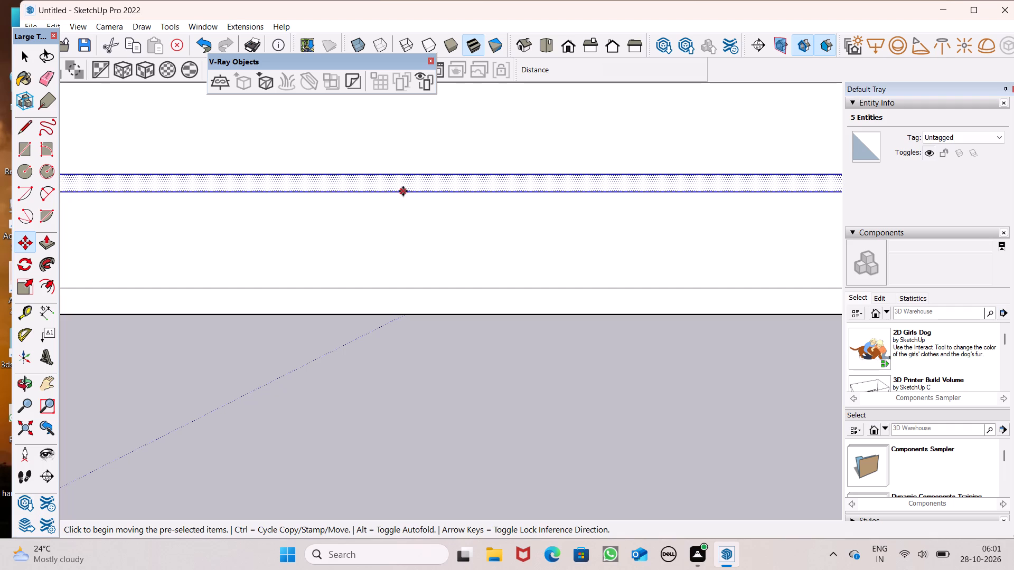
left_click_drag(403, 191, 403, 222)
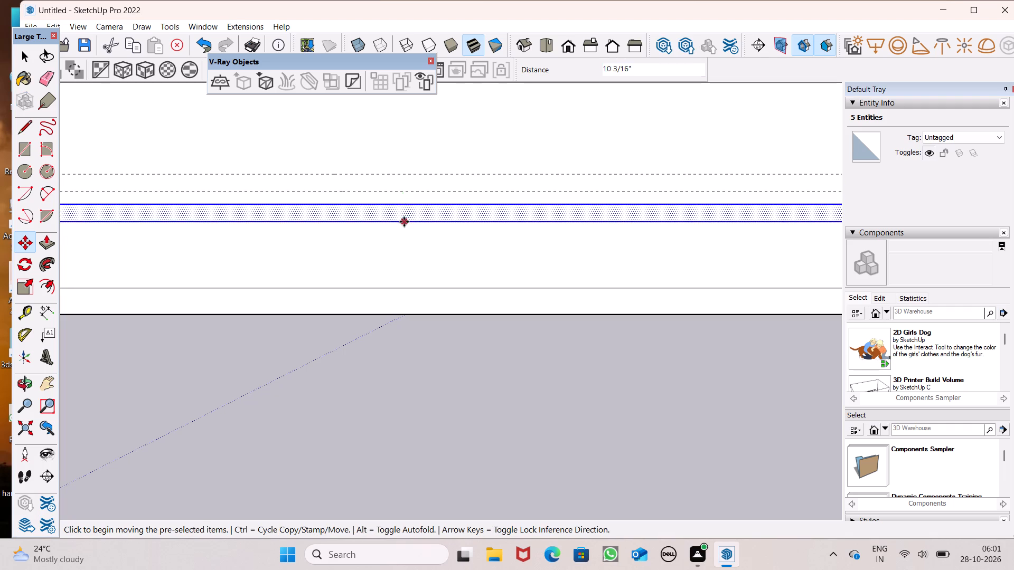
scroll(403, 204, "down", 6)
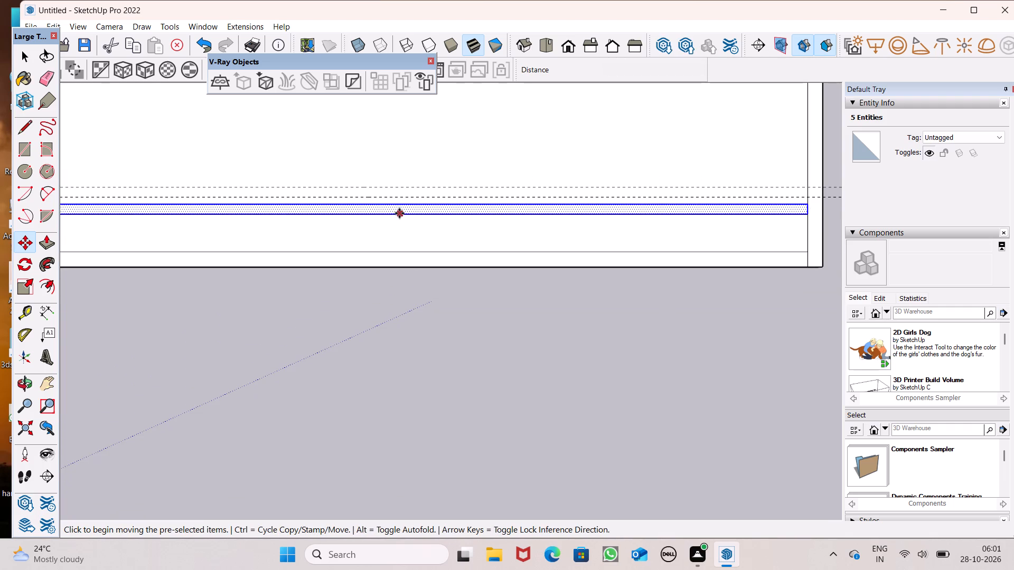
left_click_drag(403, 214, 406, 223)
key("space")
left_click(420, 303)
Erase both dashed guides crossing the slab.
scroll(453, 217, "down", 5)
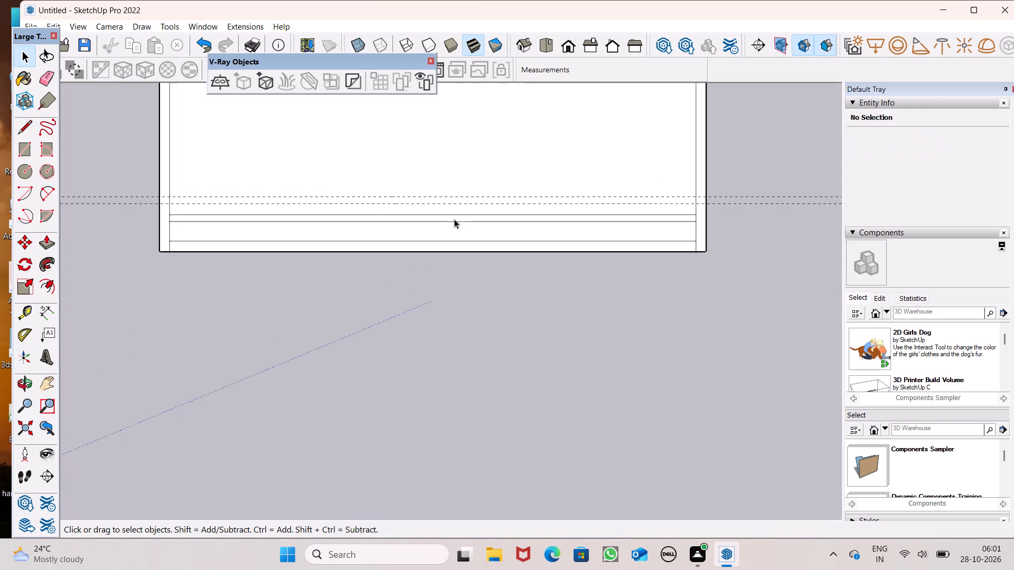
left_click(48, 80)
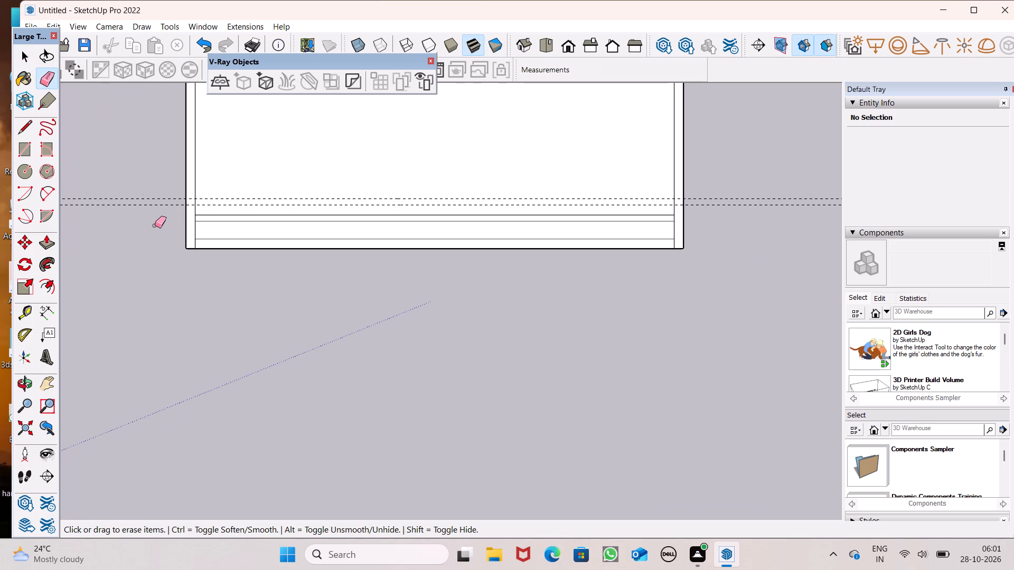
scroll(157, 229, "up", 5)
left_click_drag(159, 178, 166, 210)
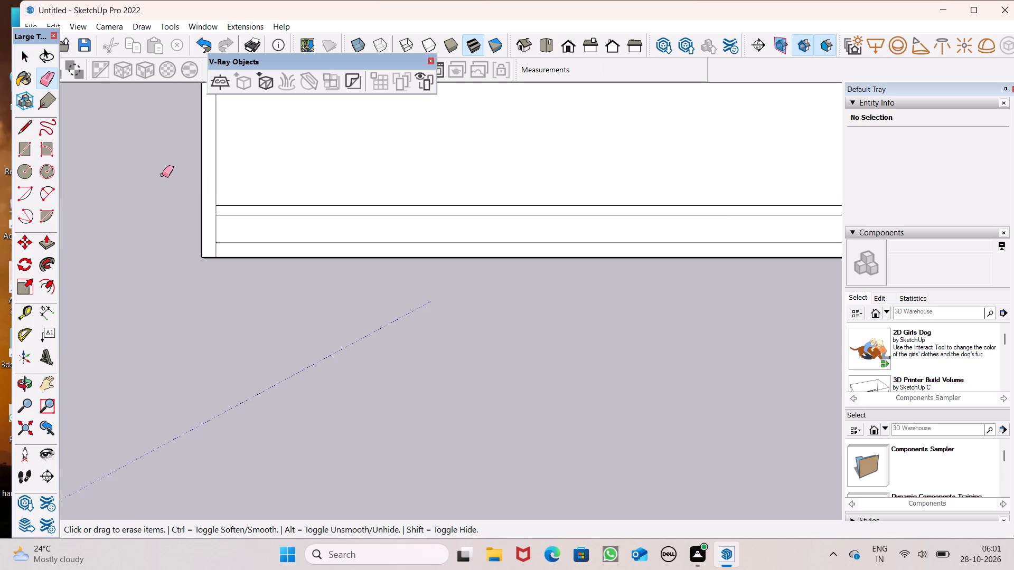
Erase the short edge at each end of the 6" strip so its face joins the 9" side borders.
scroll(230, 215, "up", 11)
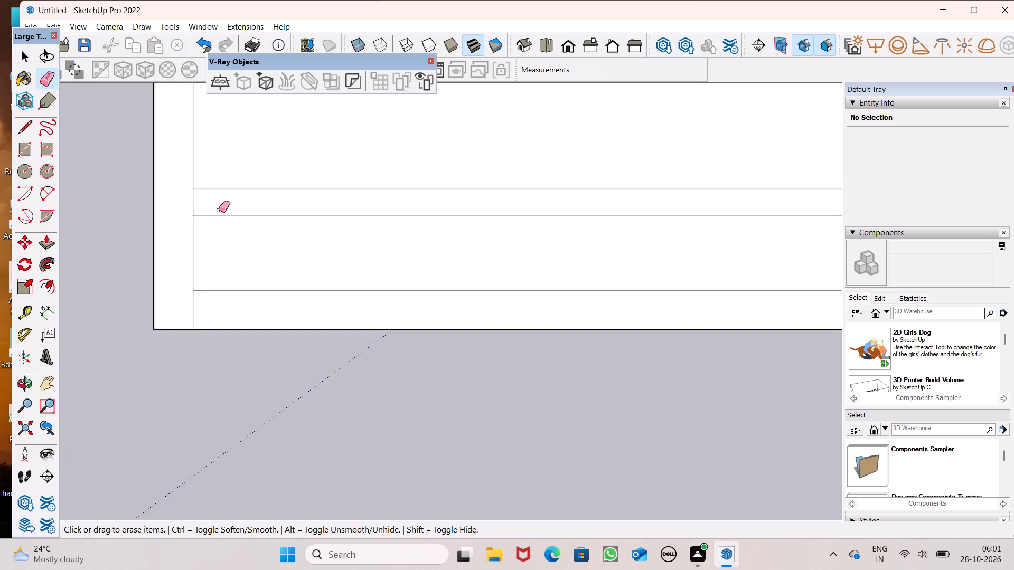
scroll(219, 210, "up", 4)
left_click_drag(174, 202, 191, 204)
scroll(0, 244, "down", 9)
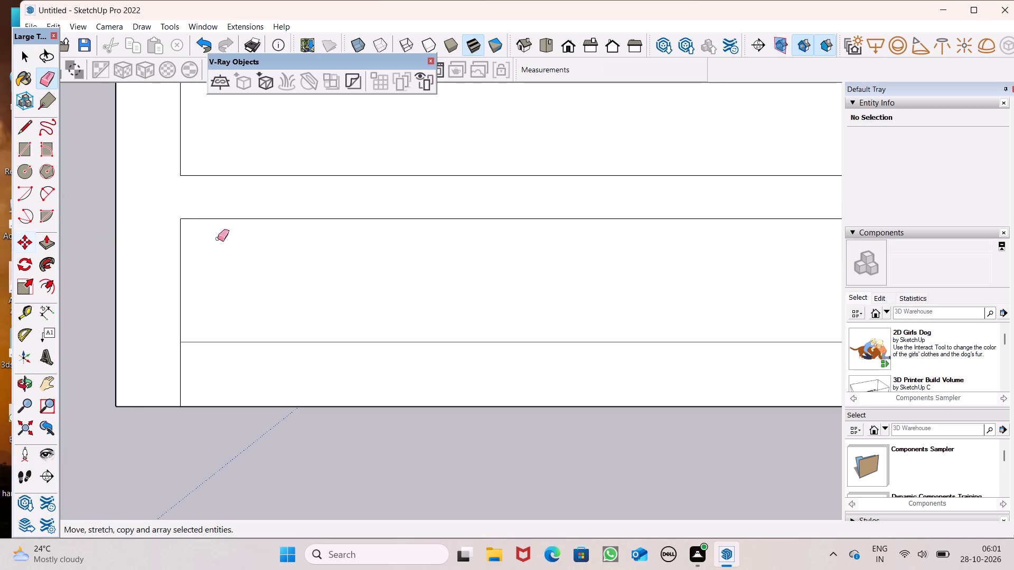
scroll(218, 239, "down", 6)
scroll(128, 297, "down", 8)
scroll(73, 307, "down", 6)
scroll(588, 298, "up", 2)
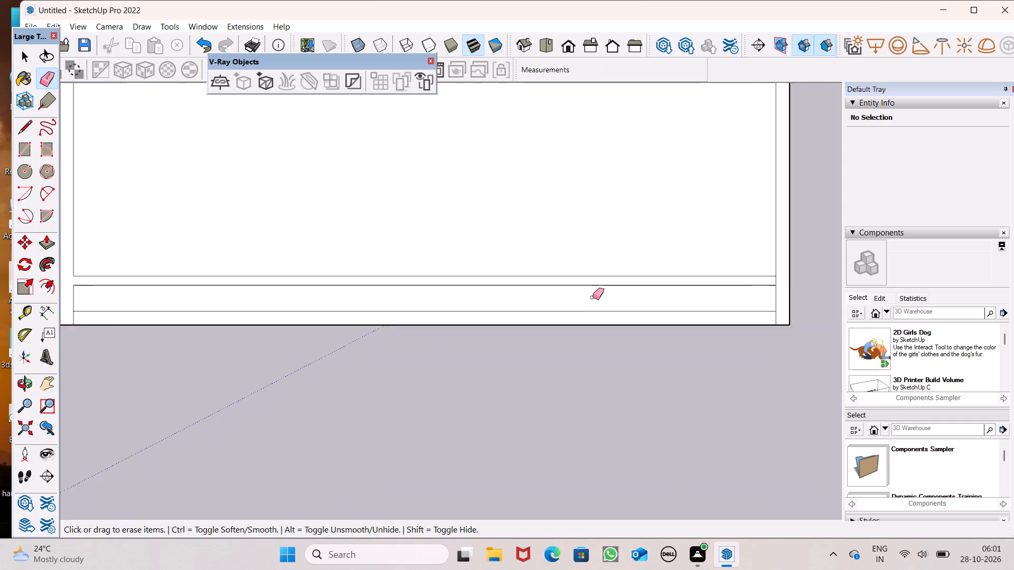
scroll(593, 297, "up", 3)
scroll(615, 316, "down", 4)
scroll(765, 298, "up", 6)
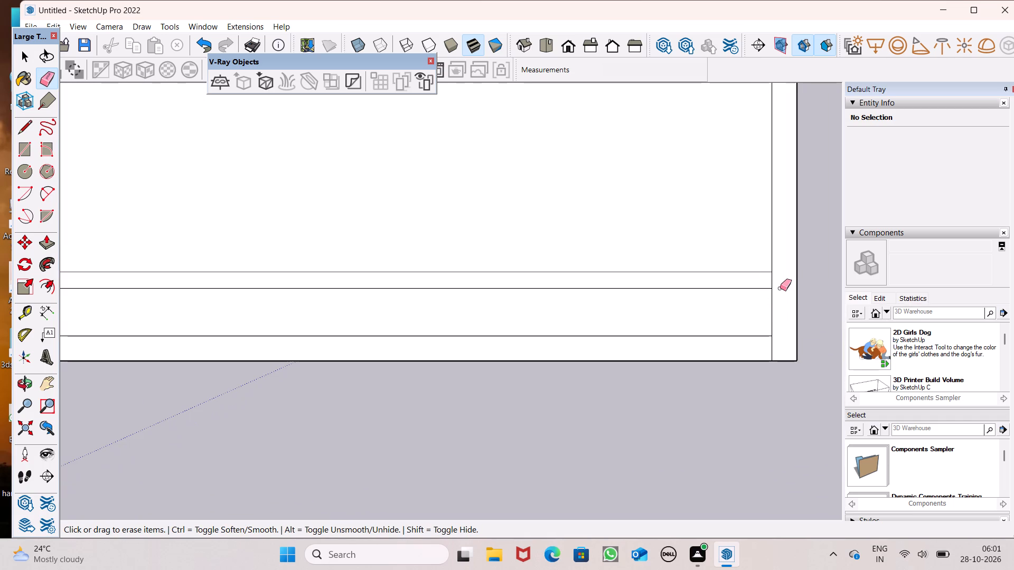
left_click(777, 278)
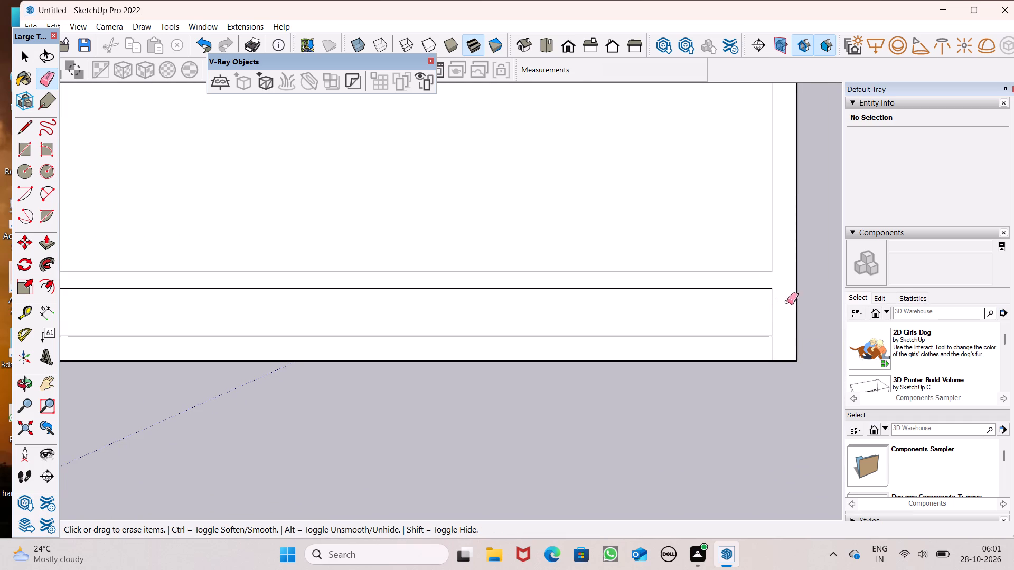
Push/Pull the joined wall outline, including the front cross strip, up 10'.
scroll(803, 313, "down", 9)
scroll(482, 340, "down", 5)
scroll(422, 359, "down", 3)
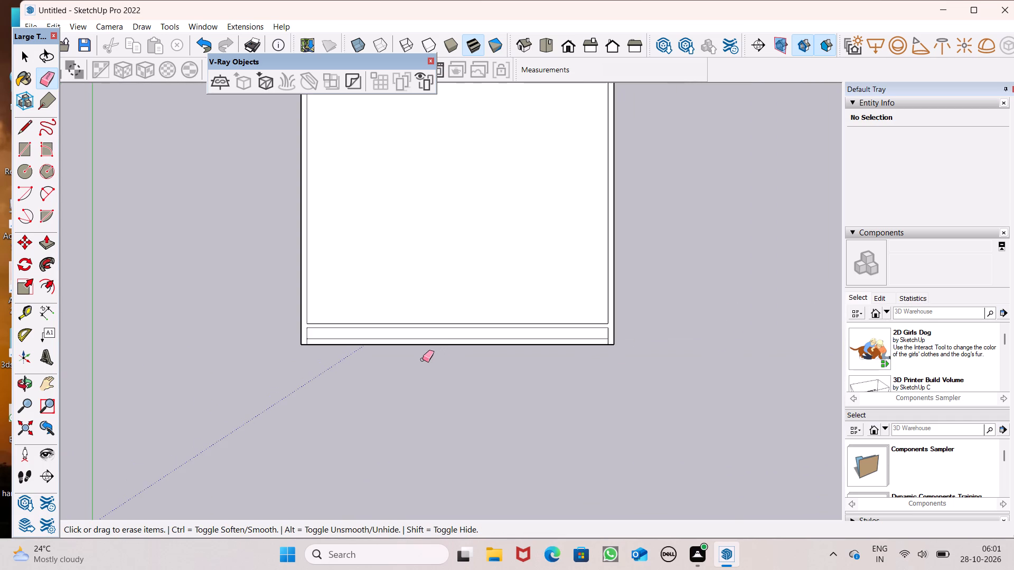
scroll(436, 348, "down", 4)
scroll(440, 265, "up", 3)
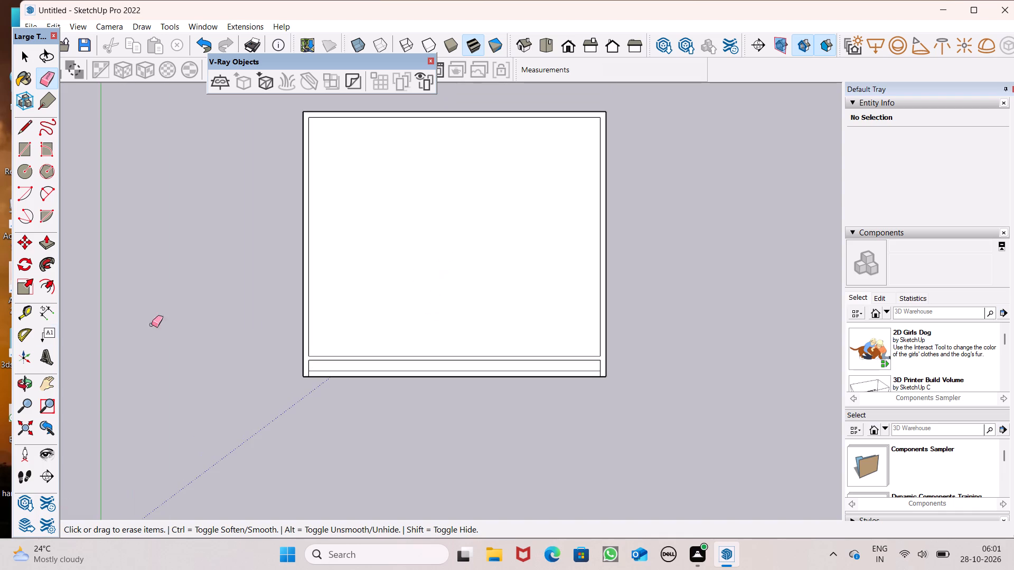
left_click(43, 239)
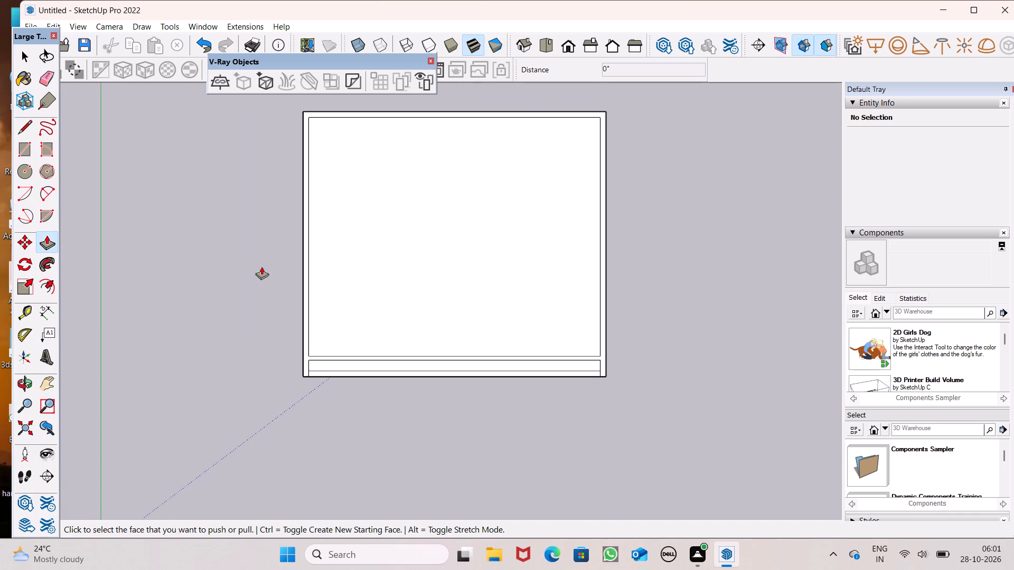
scroll(368, 303, "up", 5)
scroll(357, 273, "down", 3)
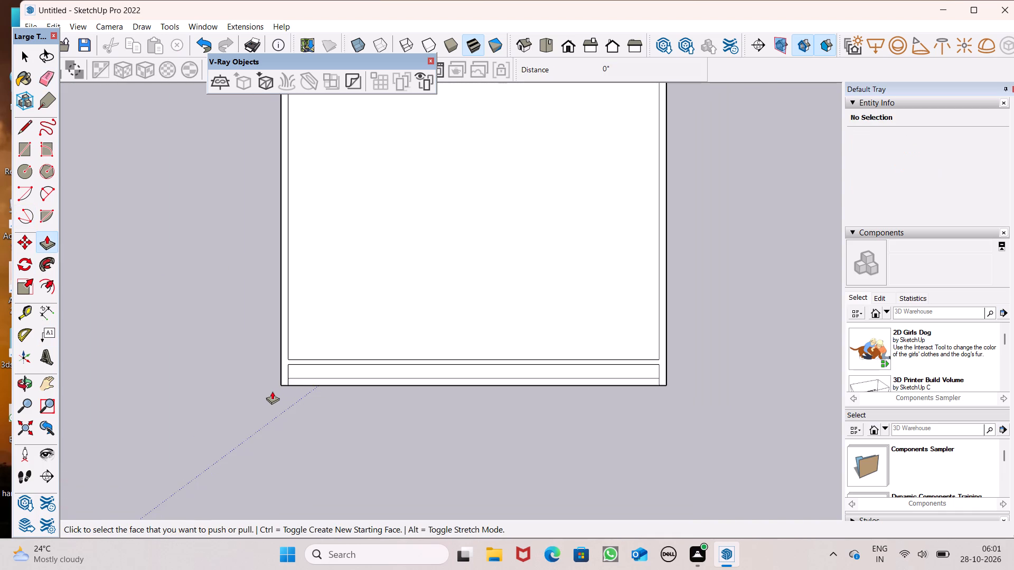
scroll(272, 391, "up", 5)
scroll(294, 349, "up", 4)
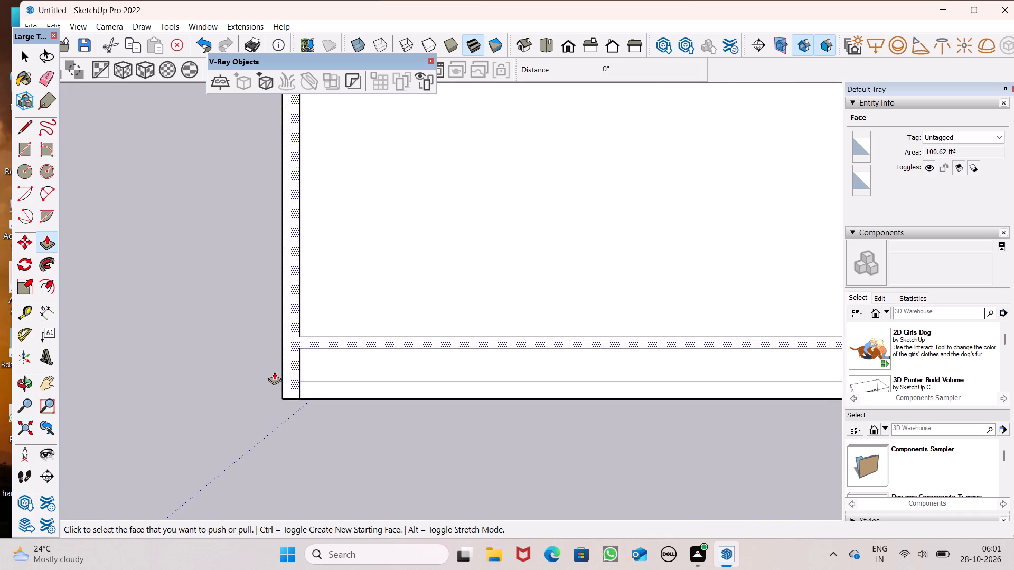
left_click(292, 377)
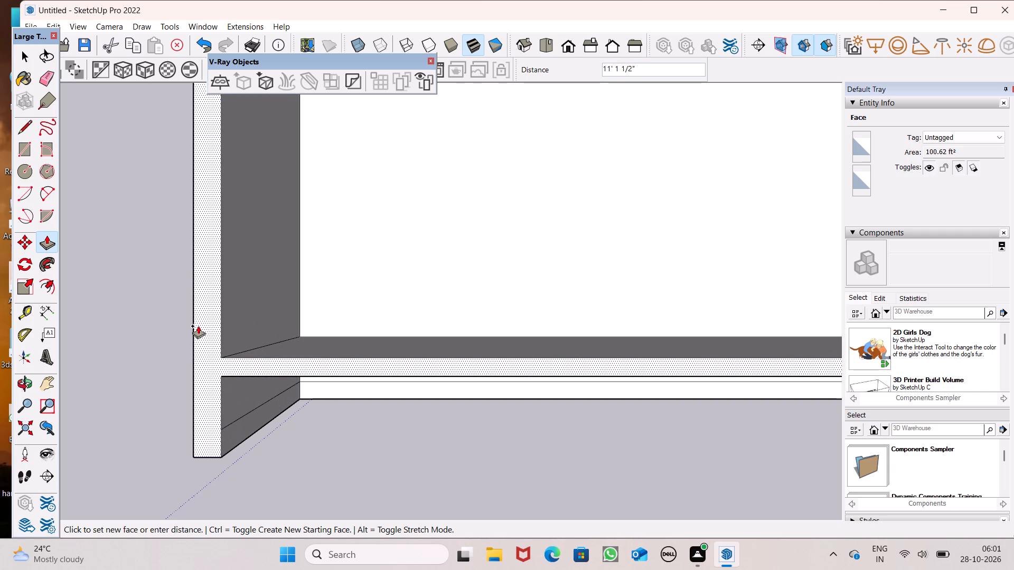
type("10'")
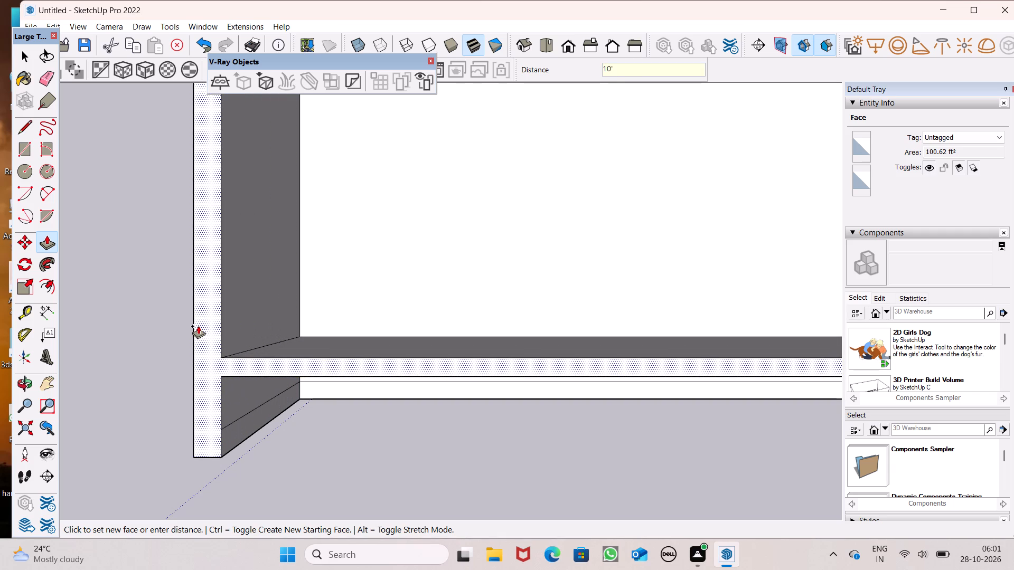
key("Return")
Draw a short line along the back wall's inner top edge, starting at the left inner corner, to cap the room opening with a face.
scroll(195, 333, "down", 4)
middle_click_drag(324, 396, 311, 107)
scroll(280, 349, "down", 4)
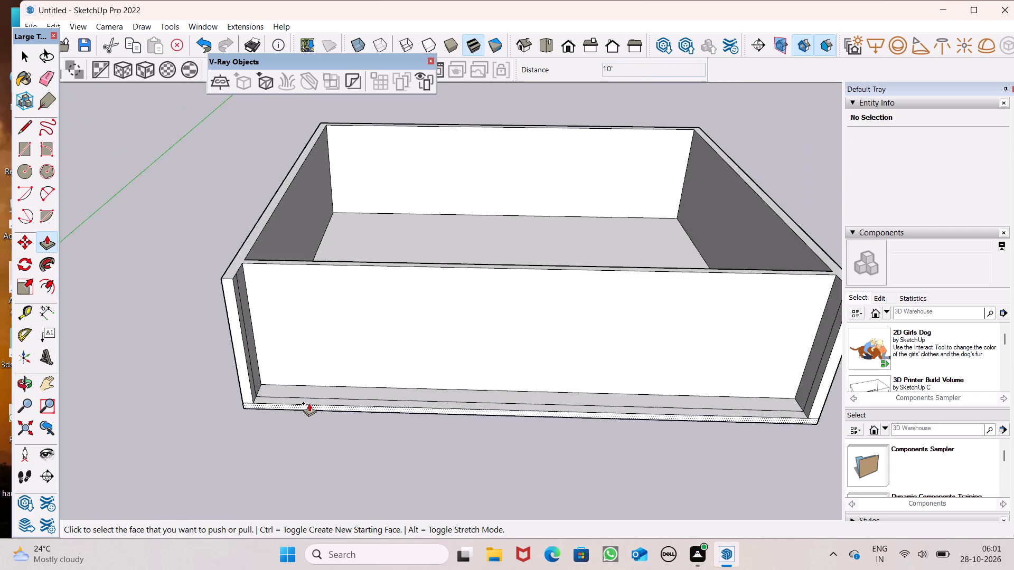
middle_click_drag(309, 402, 306, 427)
scroll(316, 333, "down", 4)
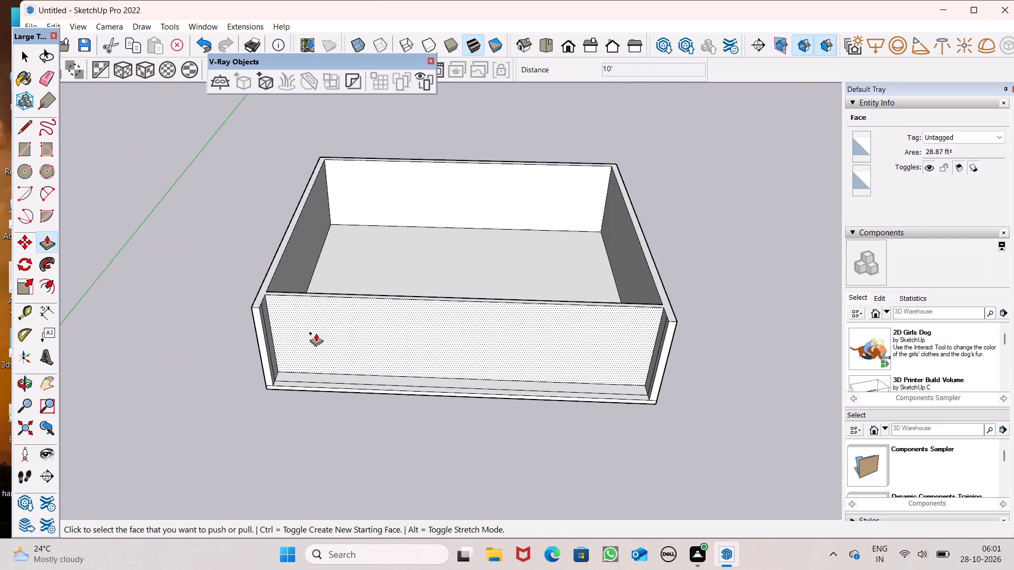
middle_click_drag(318, 333, 338, 486)
scroll(335, 314, "up", 1)
middle_click_drag(340, 318, 341, 410)
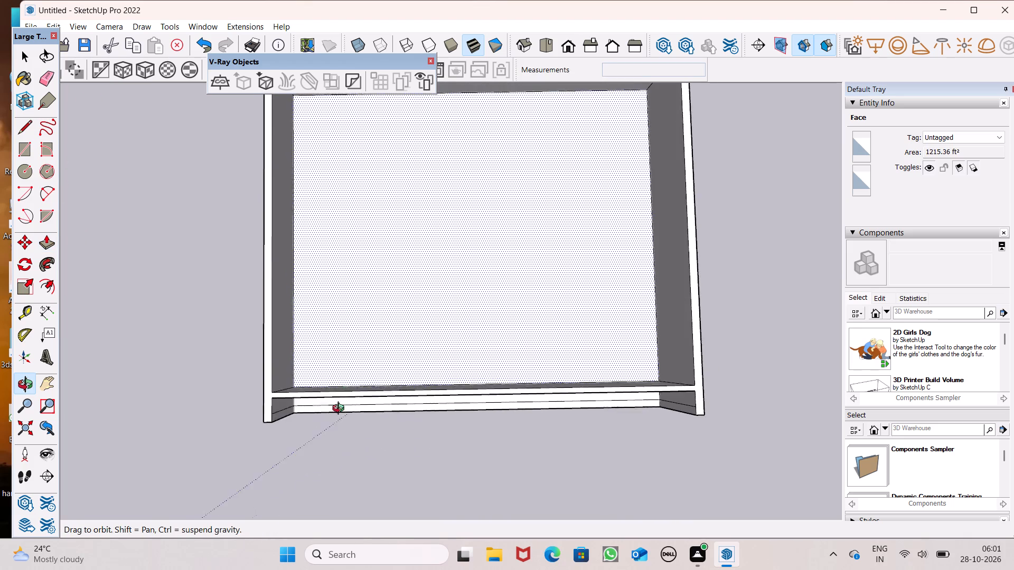
middle_click_drag(341, 410, 337, 418)
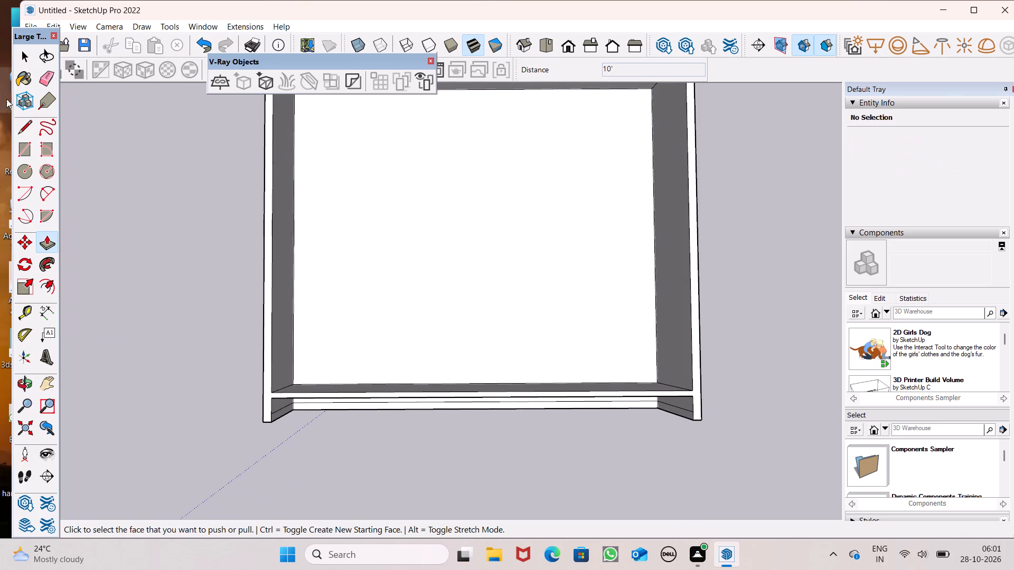
left_click(28, 124)
scroll(244, 354, "down", 5)
scroll(253, 180, "up", 2)
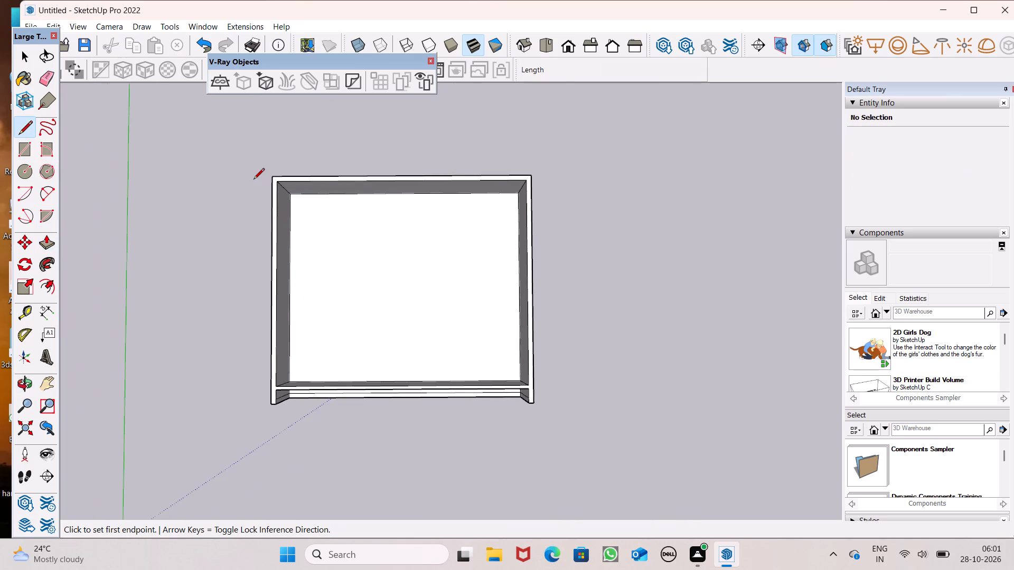
scroll(253, 180, "up", 4)
scroll(307, 208, "up", 5)
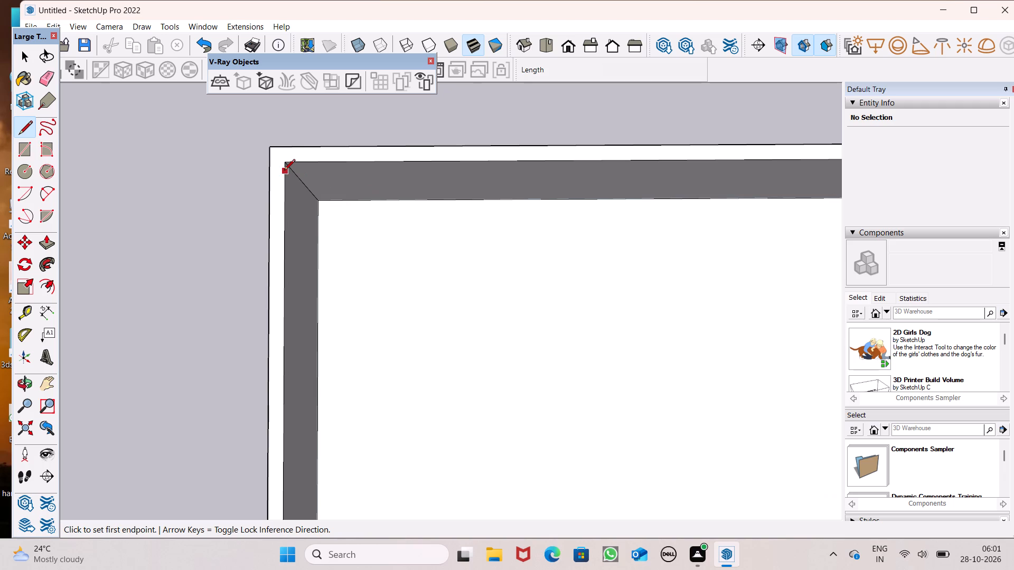
left_click(285, 166)
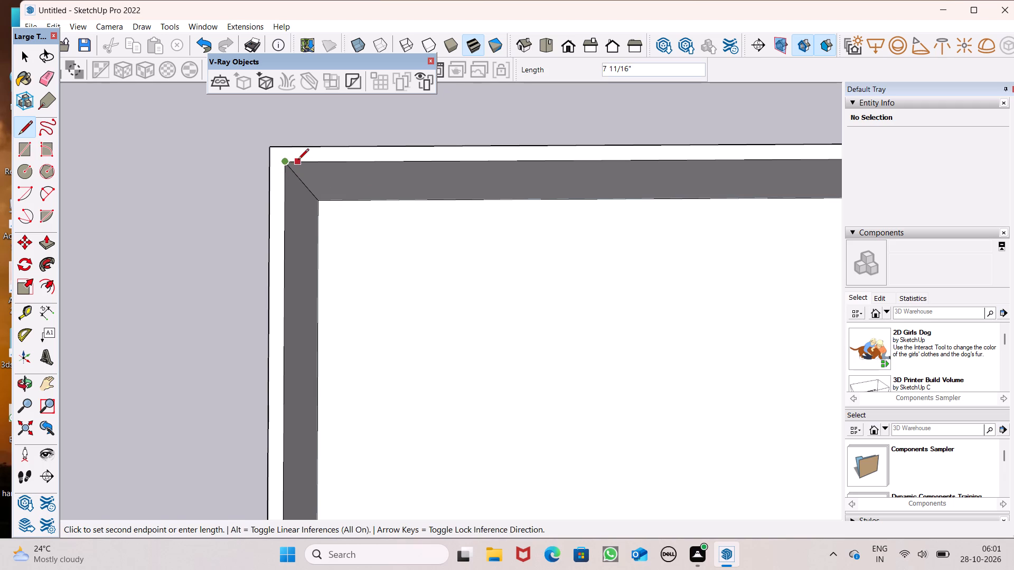
left_click(312, 164)
scroll(227, 153, "down", 5)
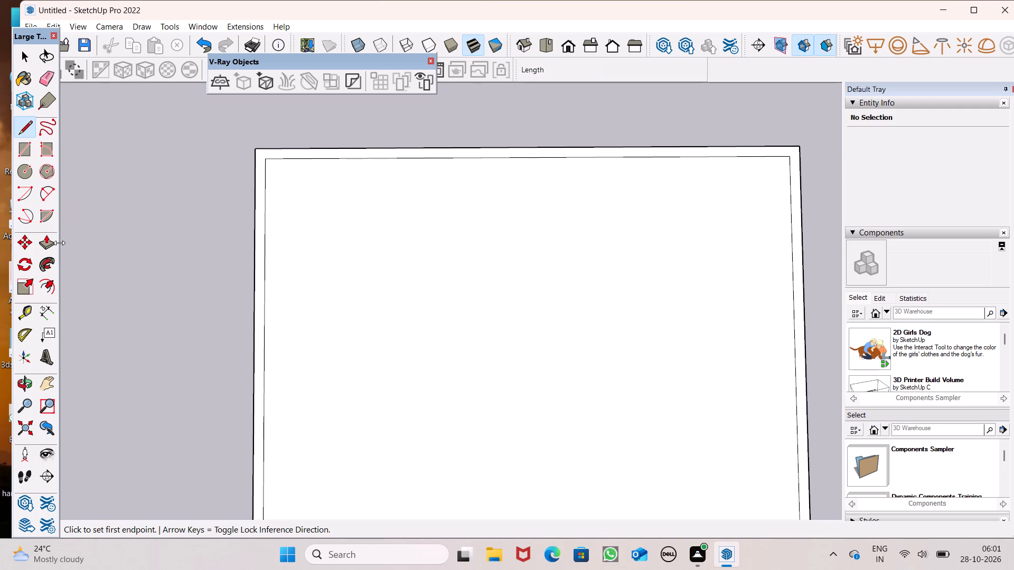
Push/Pull the capping face between the walls by 6".
left_click(44, 243)
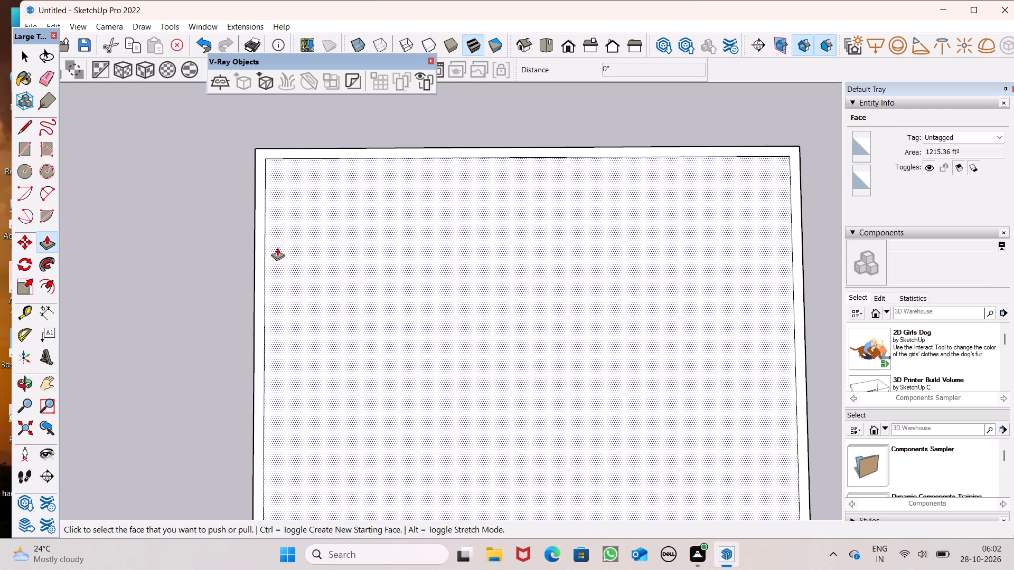
left_click_drag(349, 261, 354, 276)
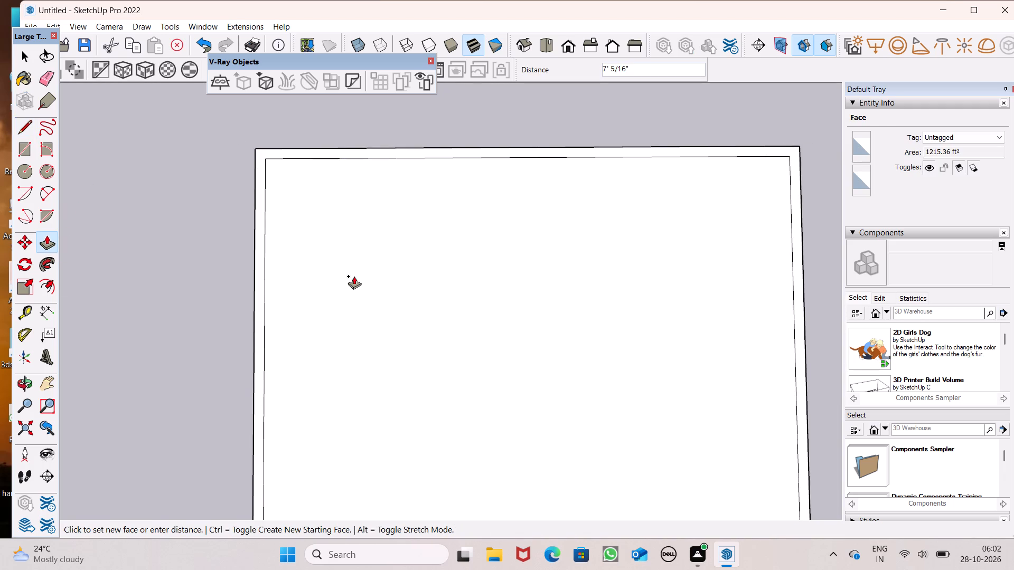
left_click_drag(354, 276, 357, 277)
key("6")
key("shift+quotedbl")
key("Return")
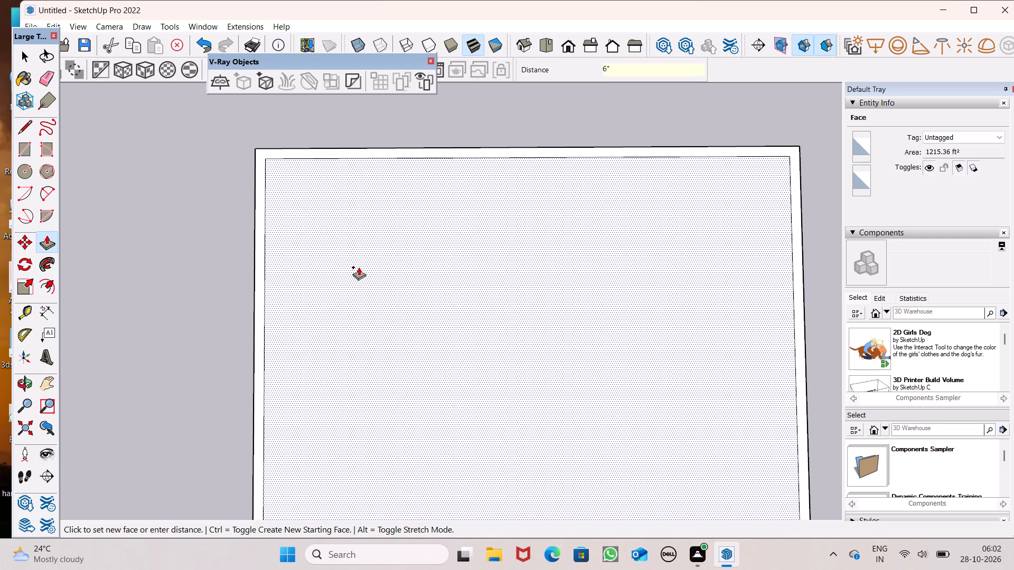
key("space")
In top view, place a guide parallel to the right side wall's inner edge, about 16' 4" into the roof face.
scroll(200, 221, "down", 1)
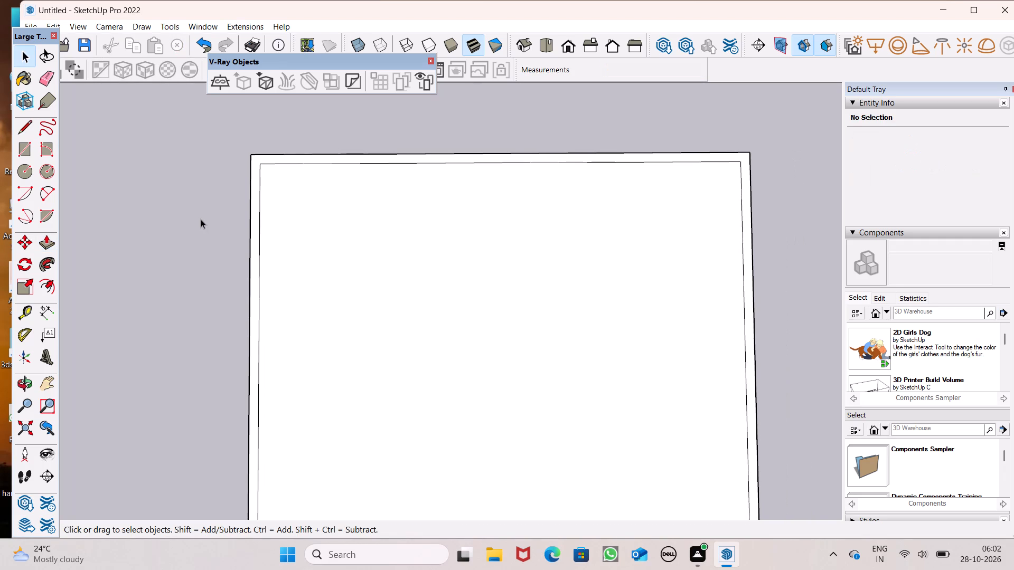
scroll(218, 202, "down", 4)
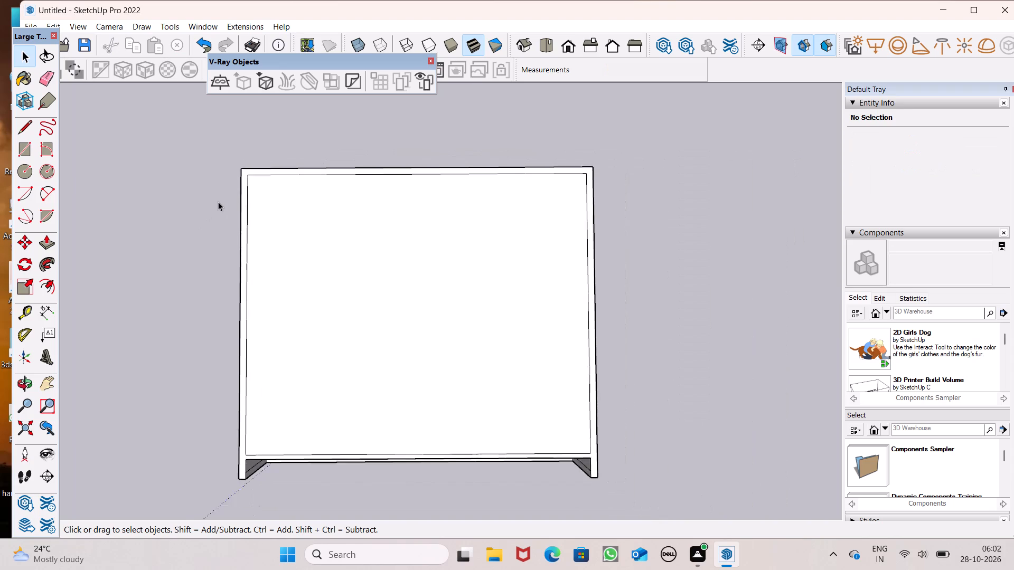
scroll(218, 202, "down", 1)
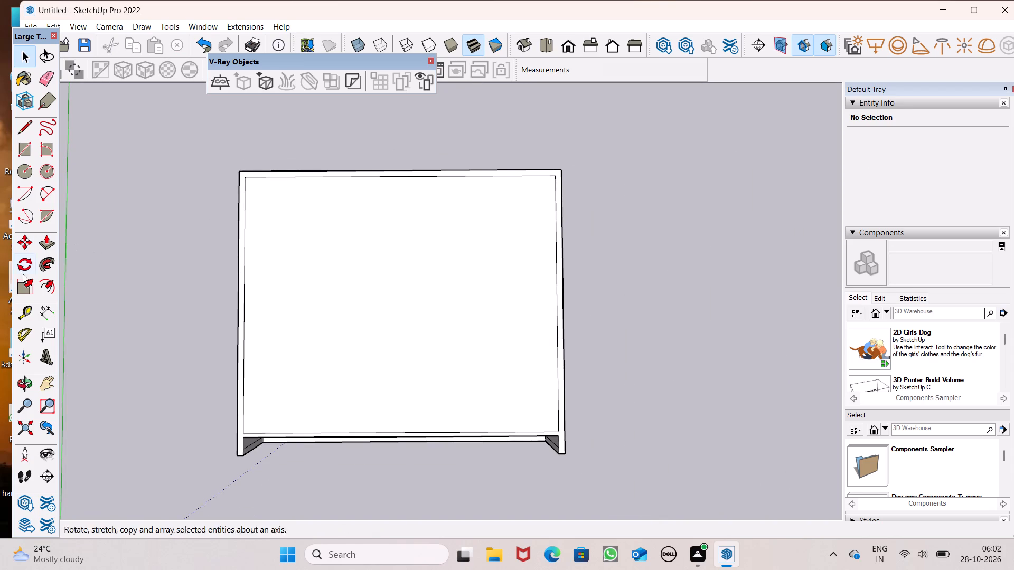
left_click(20, 313)
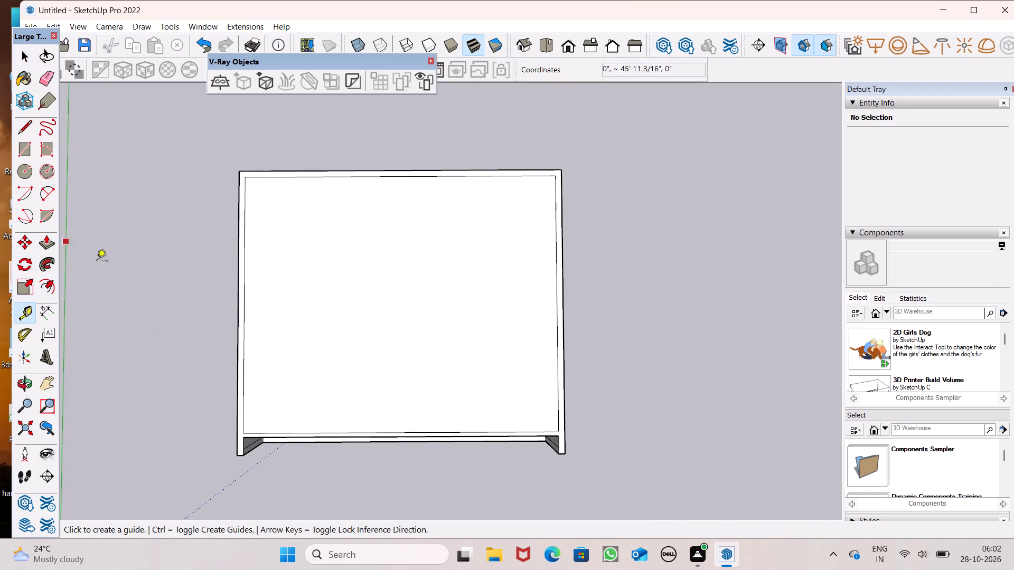
scroll(229, 212, "down", 1)
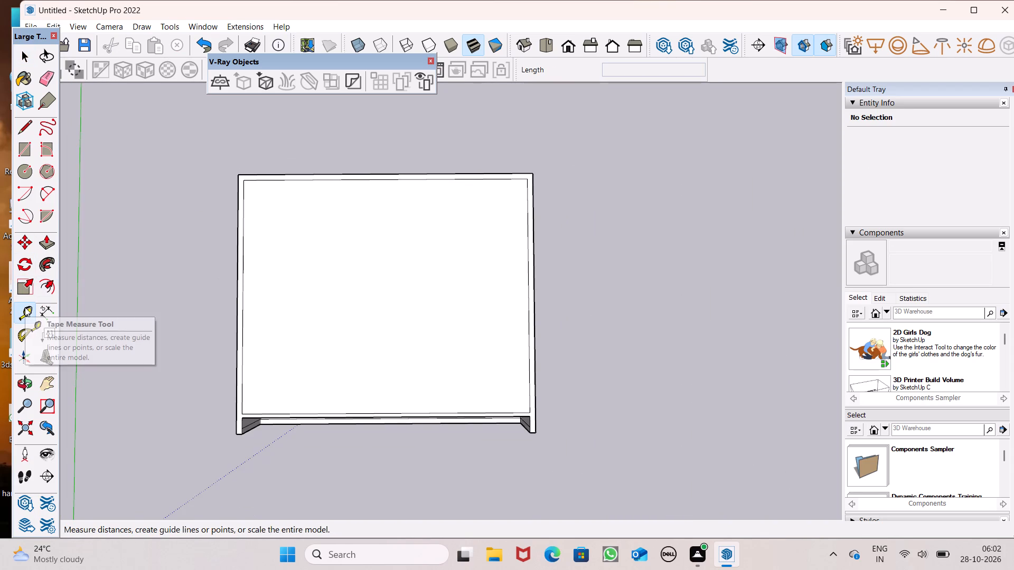
left_click(25, 307)
left_click(25, 312)
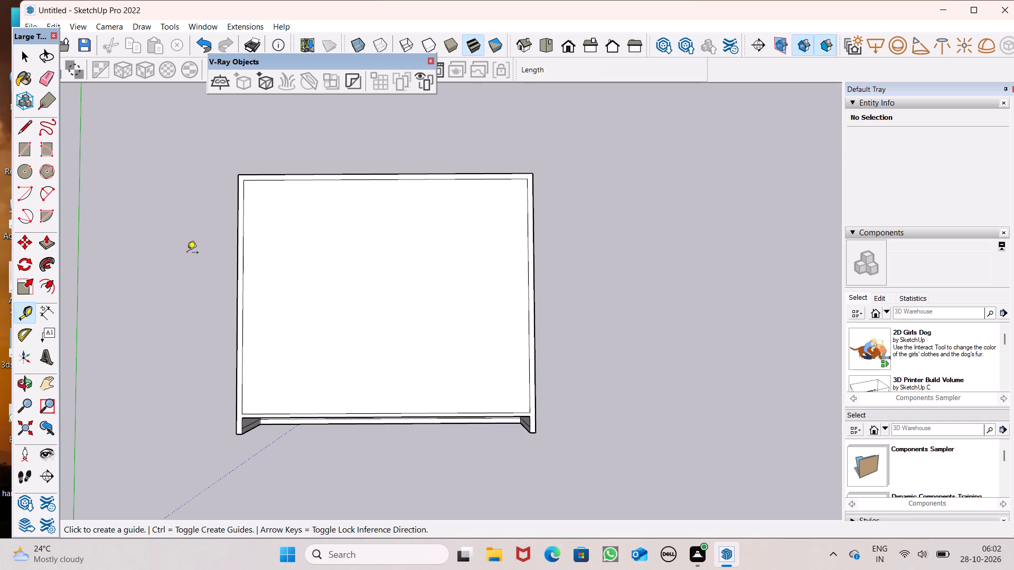
scroll(187, 253, "down", 1)
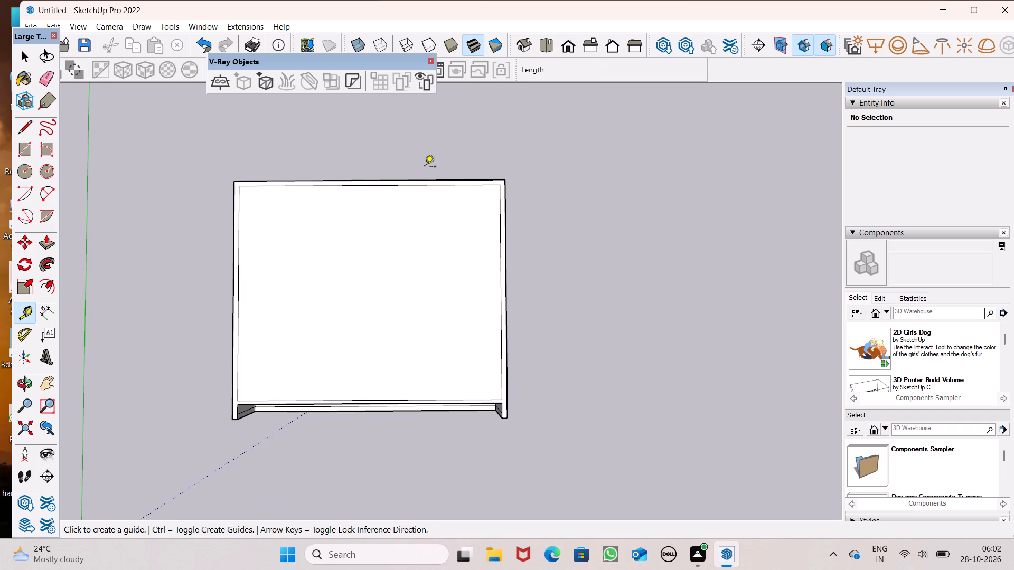
left_click(546, 36)
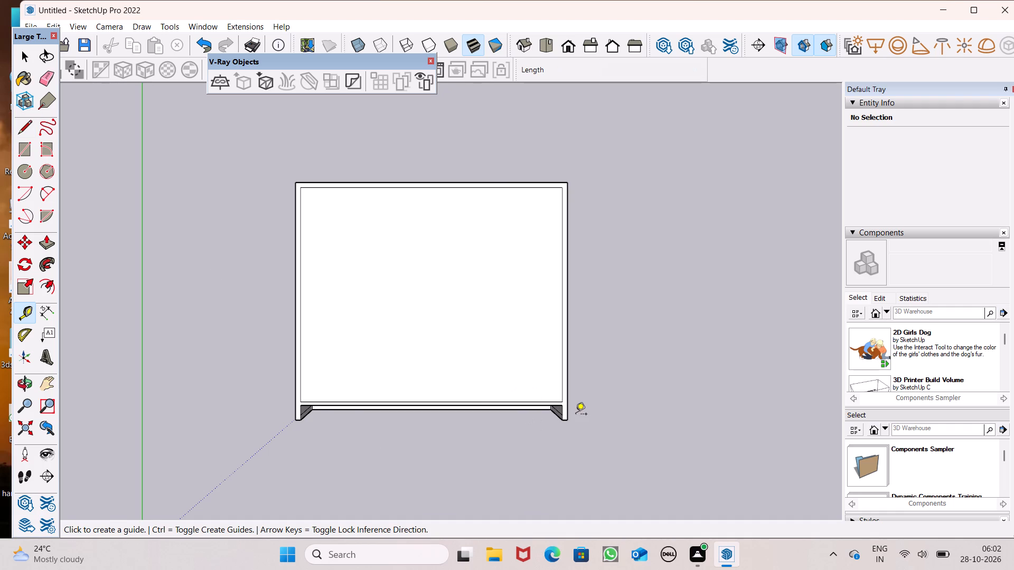
scroll(669, 403, "up", 6)
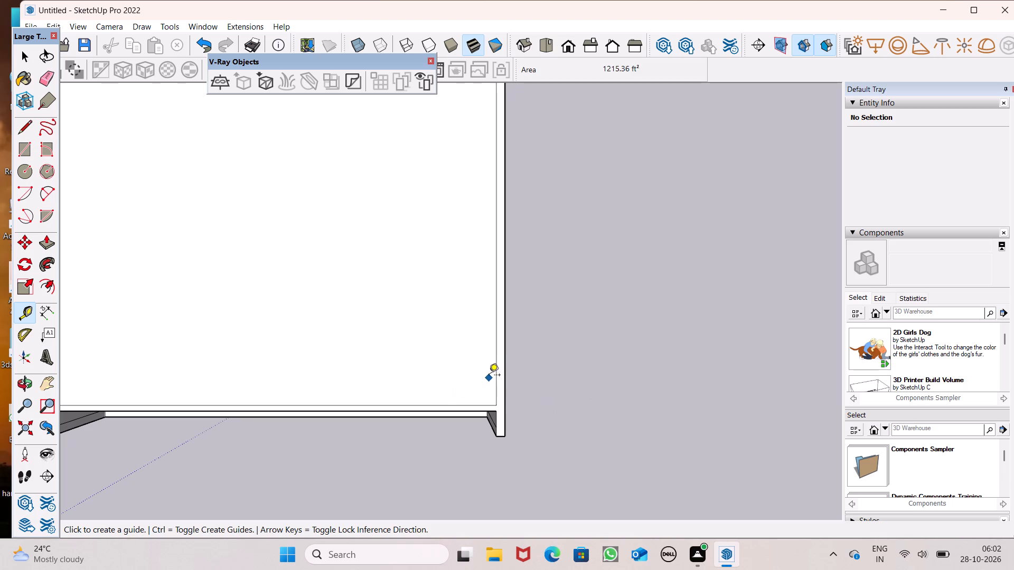
left_click(496, 336)
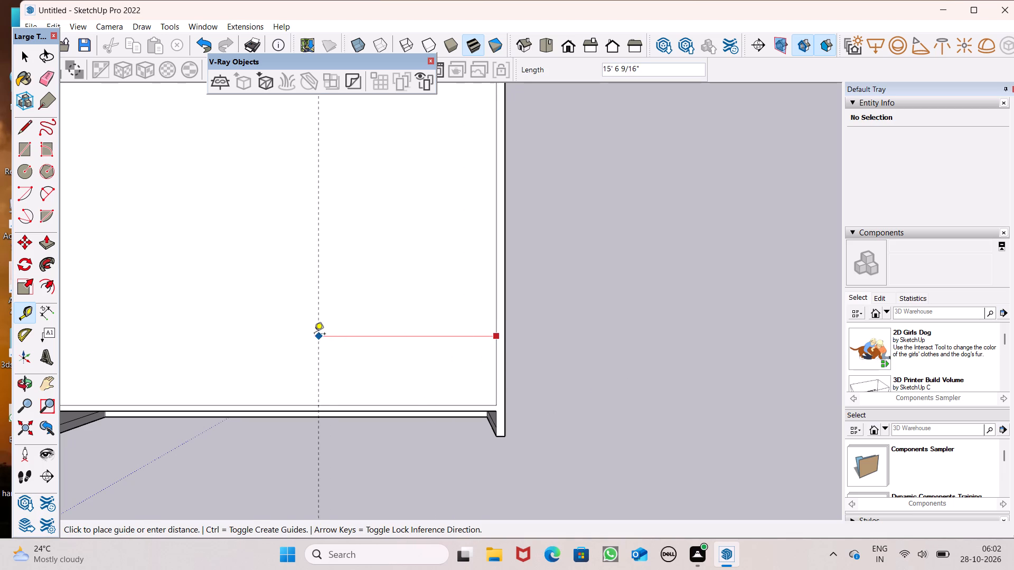
scroll(314, 335, "down", 4)
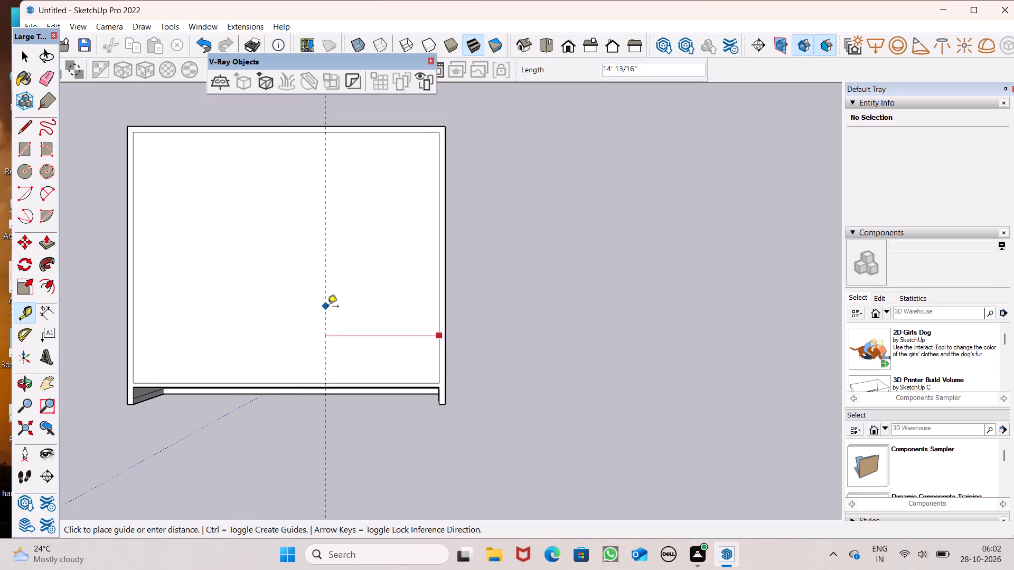
scroll(327, 307, "up", 3)
scroll(380, 308, "down", 1)
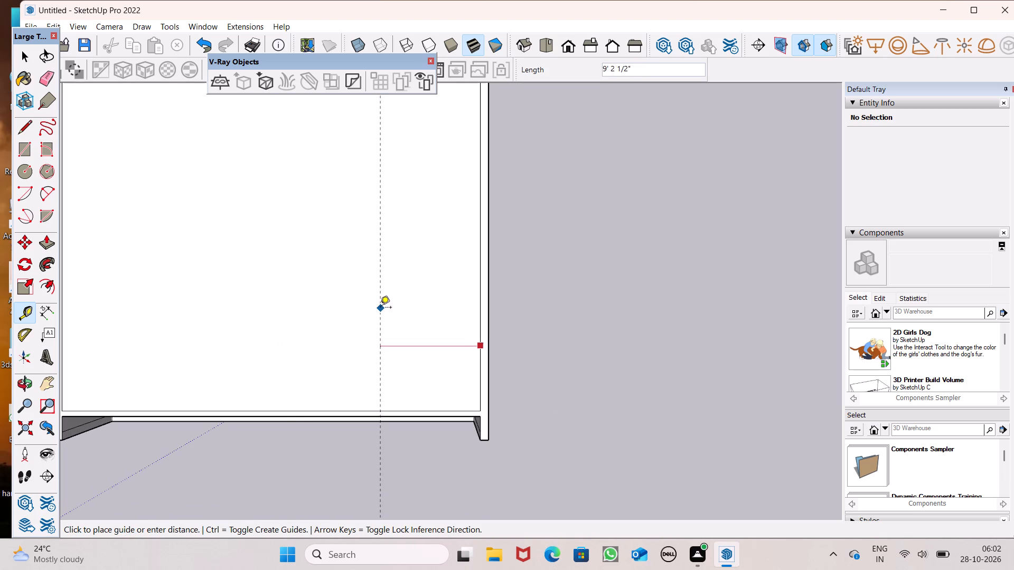
scroll(380, 308, "down", 2)
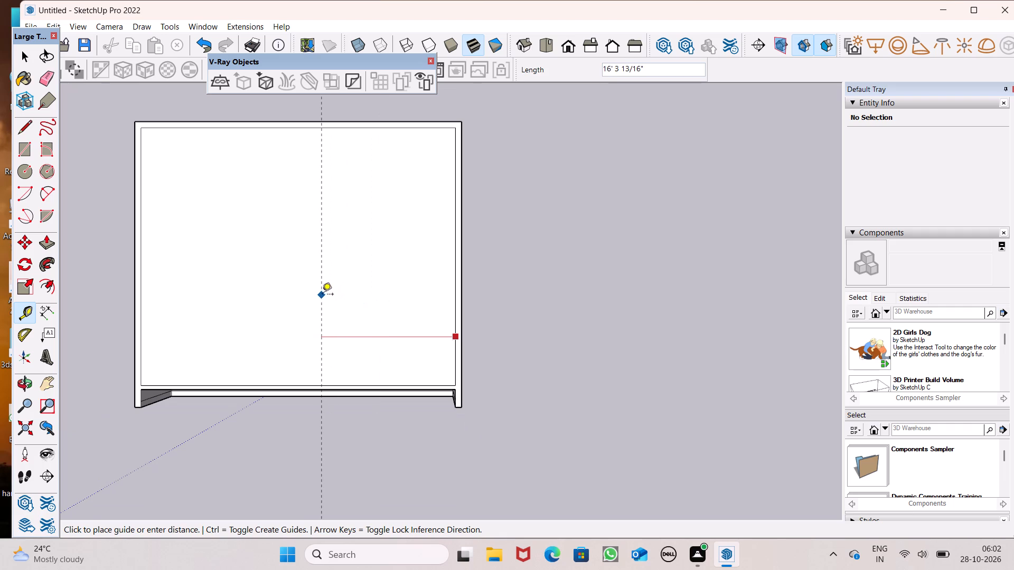
left_click(322, 295)
Place a second parallel guide 6" from the first one, toward the left side wall.
left_click(320, 299)
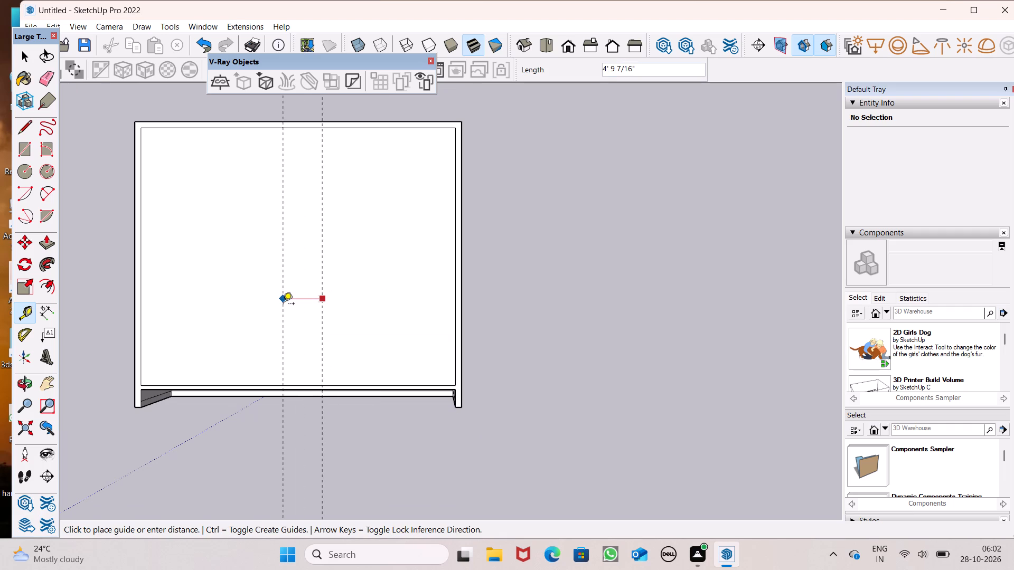
type("6\"")
key("Return")
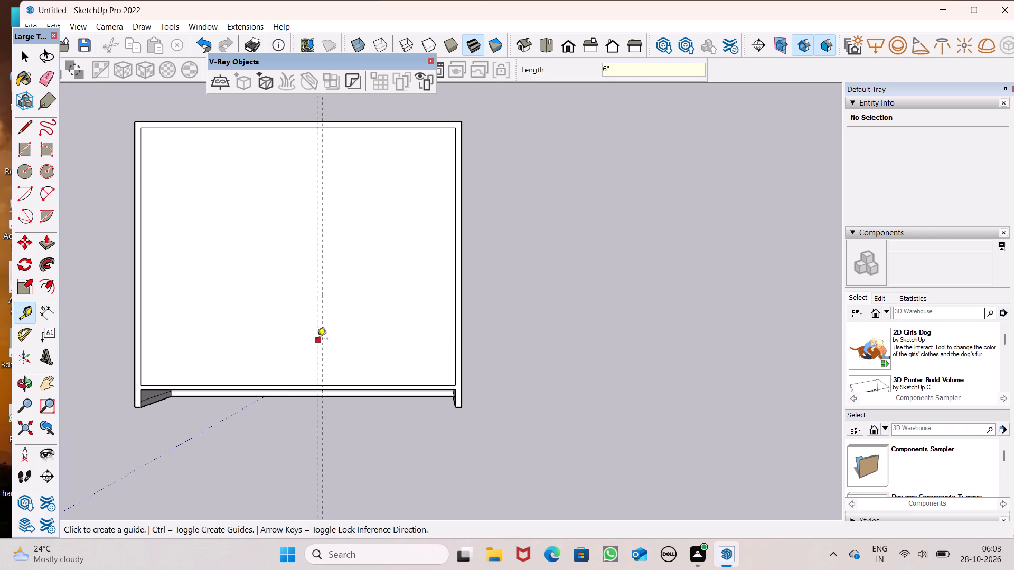
Place another parallel guide about 7' 11 1/2" from the second one, toward the left side wall.
left_click(317, 337)
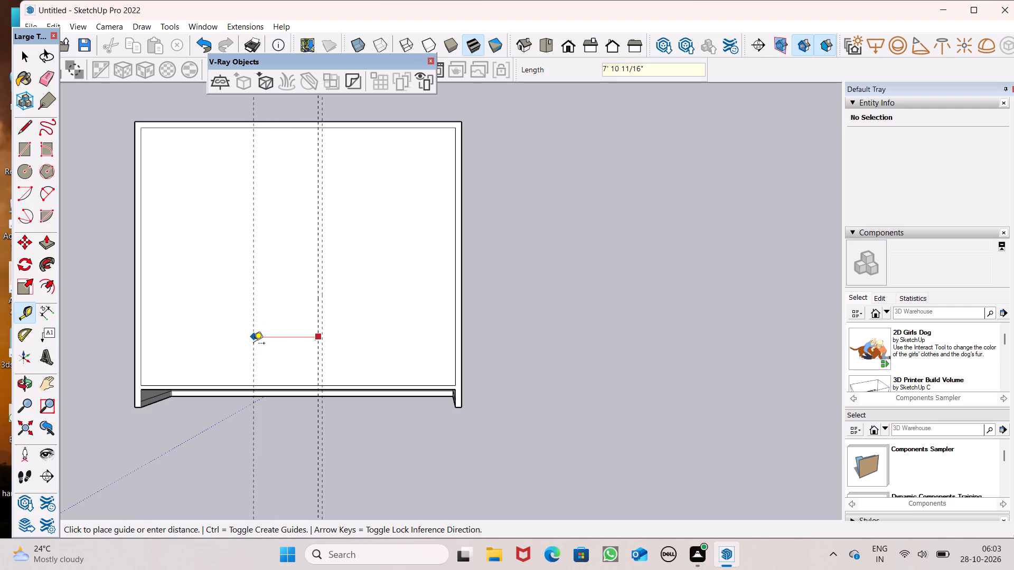
left_click(253, 343)
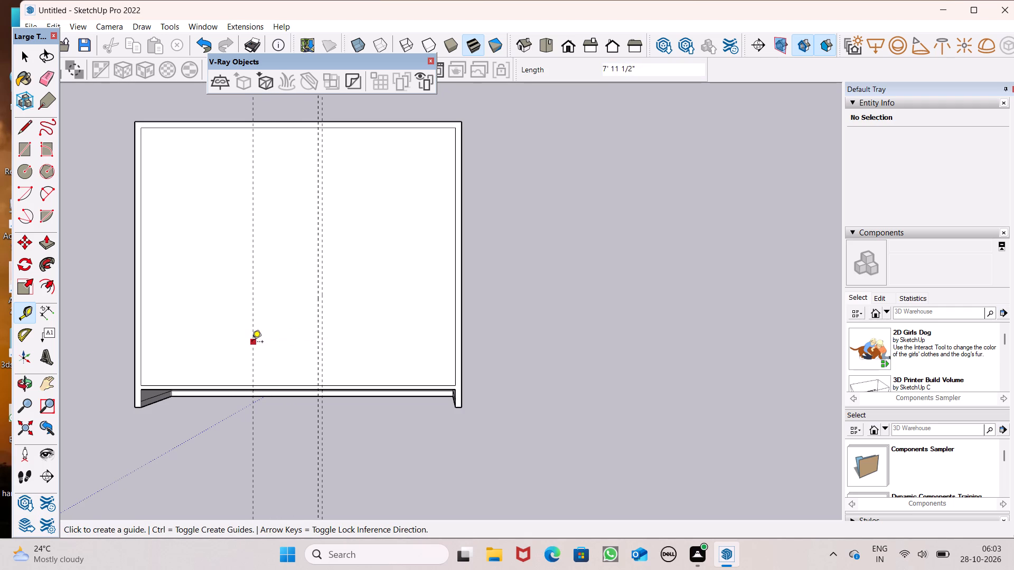
Place another parallel guide 6" from the last one, toward the left side wall.
left_click(252, 343)
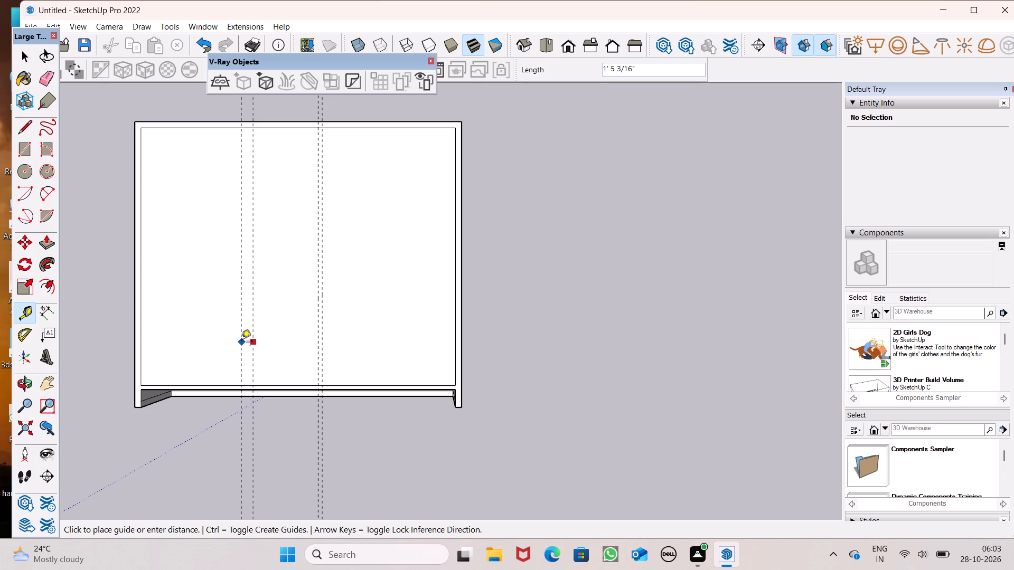
key("6")
key("shift+quotedbl")
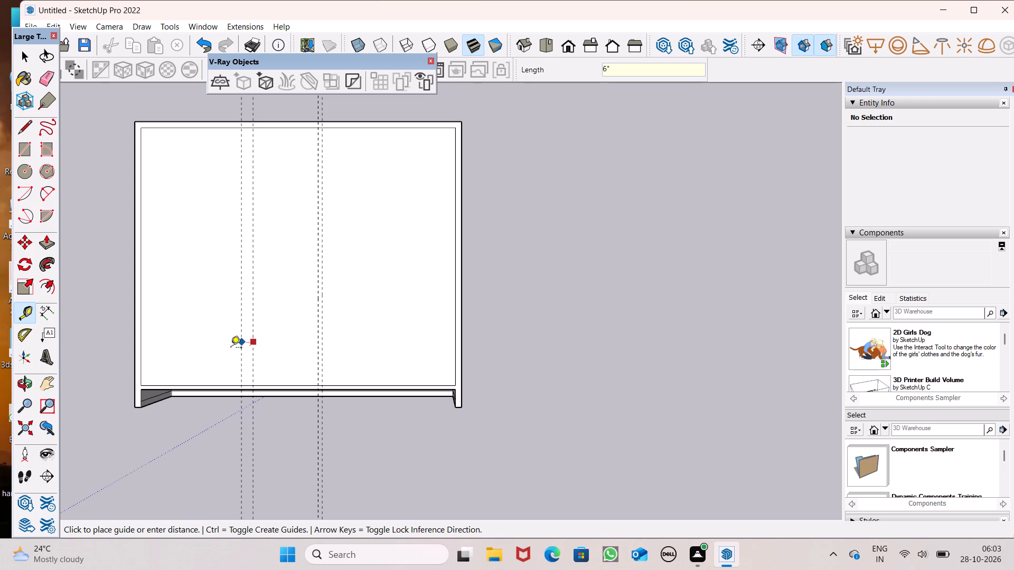
key("Return")
Place a guide parallel to the front wall's inner edge, about 4' 11 5/16" into the roof face.
scroll(318, 329, "down", 5)
scroll(277, 360, "up", 2)
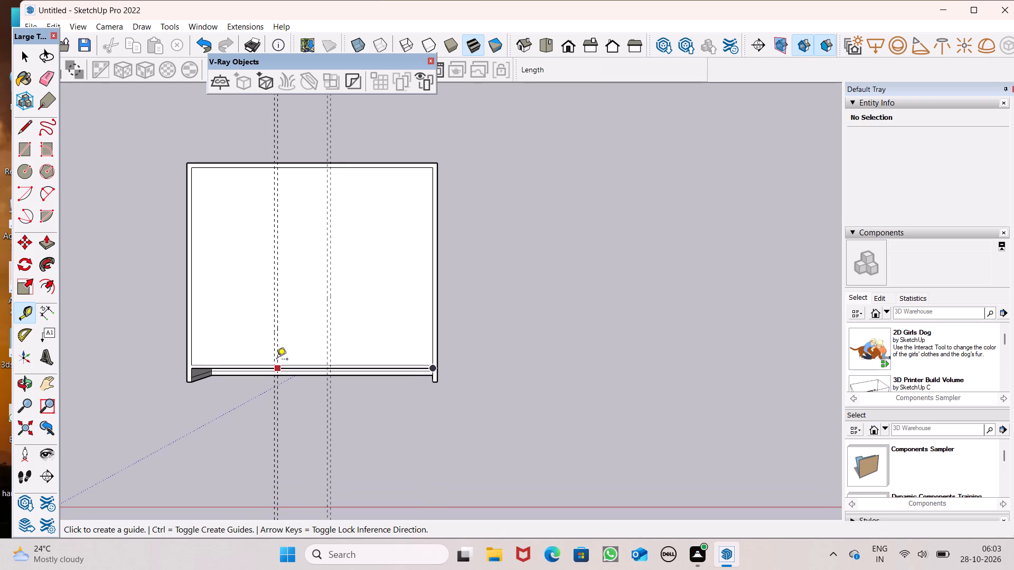
scroll(277, 360, "down", 1)
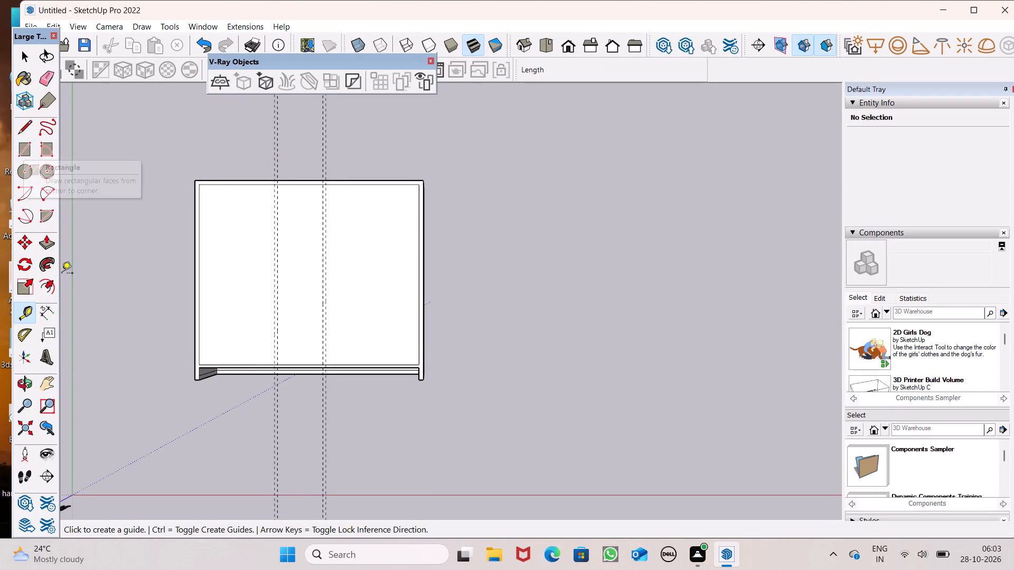
left_click(30, 310)
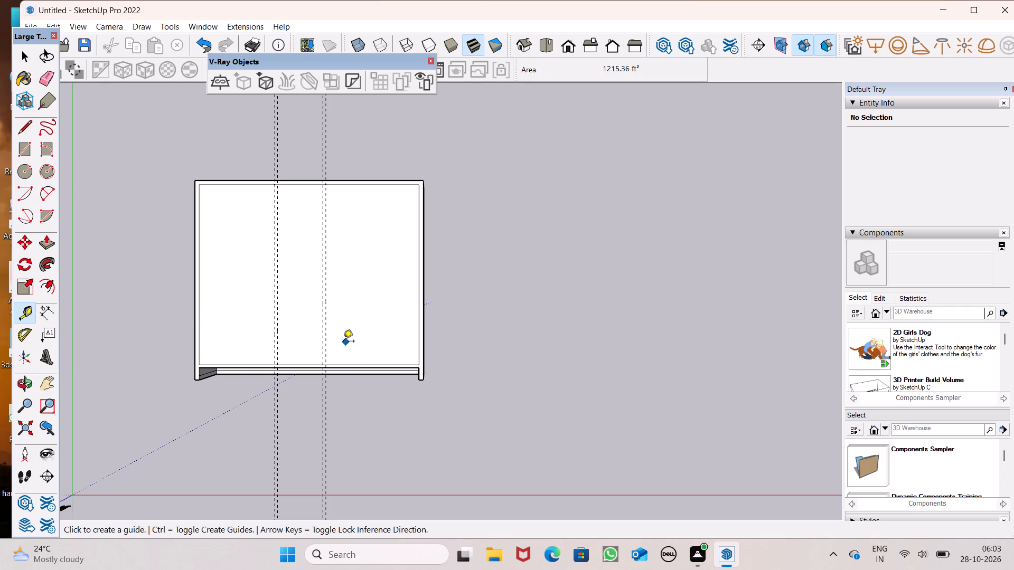
scroll(371, 358, "up", 6)
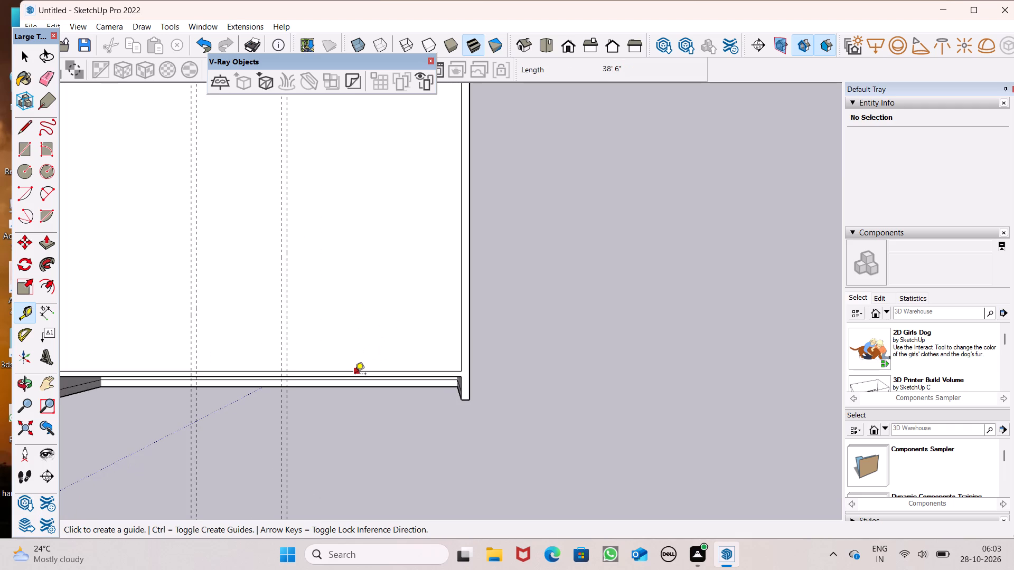
left_click(351, 373)
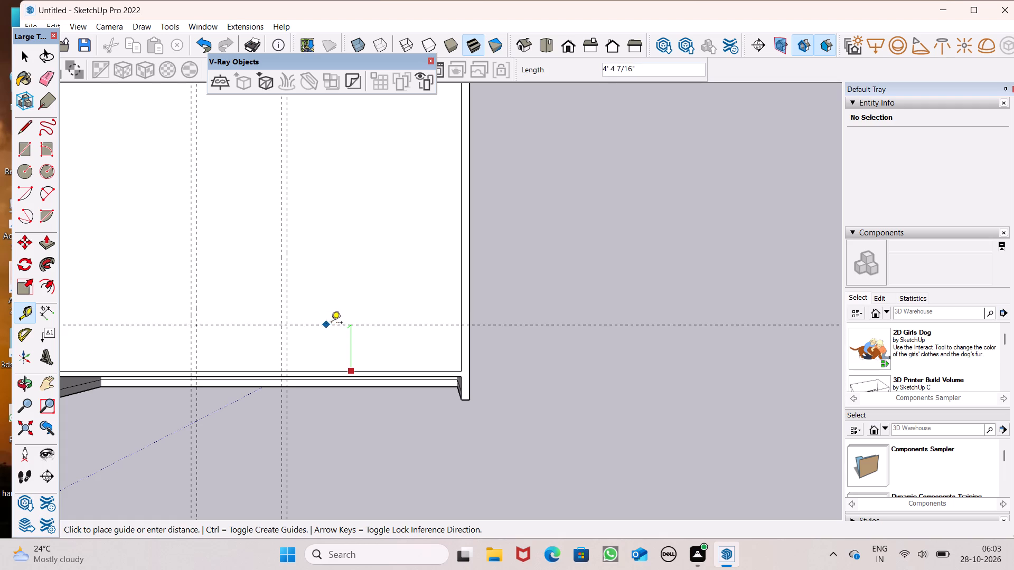
scroll(347, 317, "down", 2)
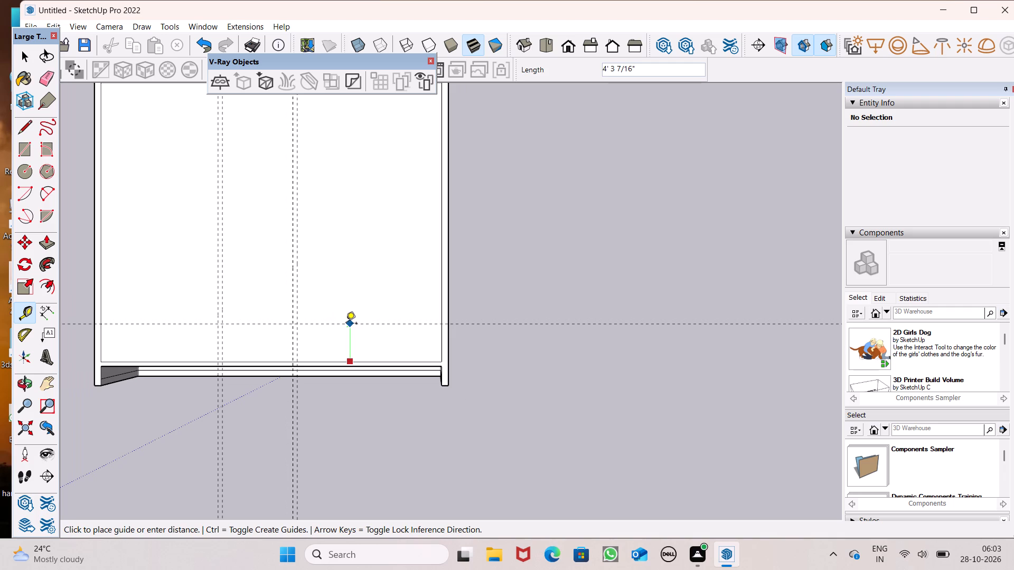
left_click(346, 318)
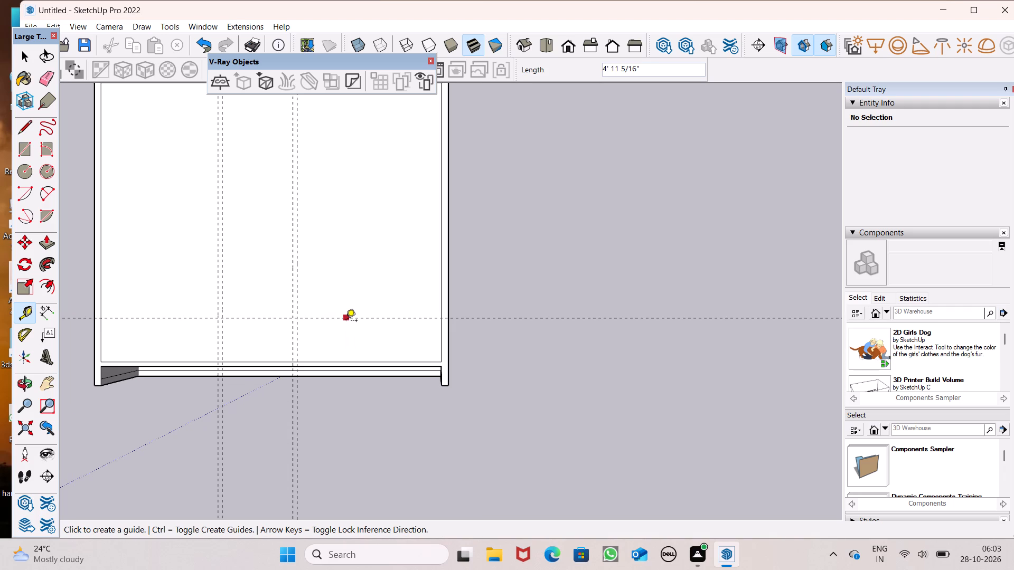
Place a parallel guide 6" behind the new front guide, toward the back wall.
left_click(346, 322)
key("space")
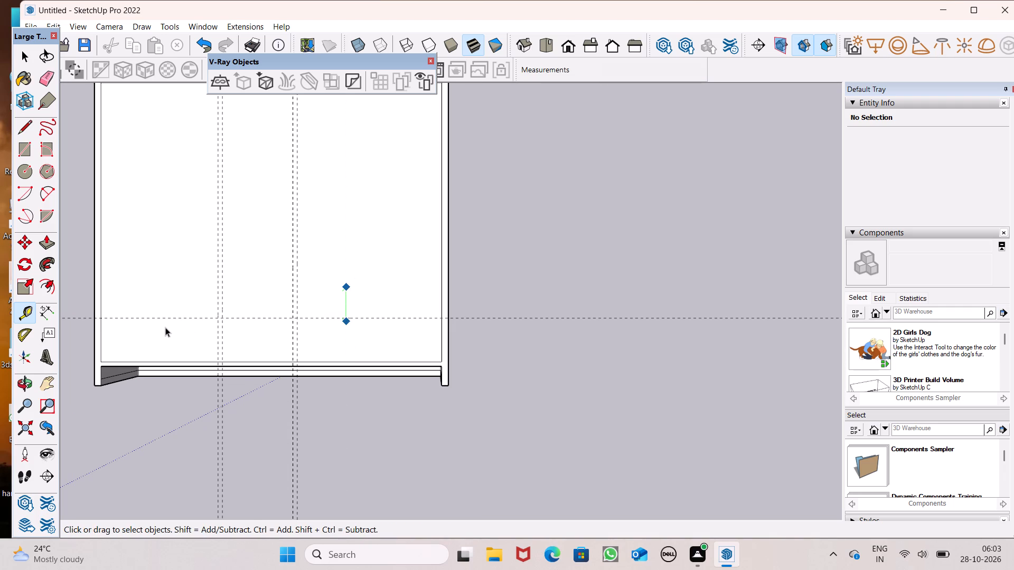
left_click(26, 313)
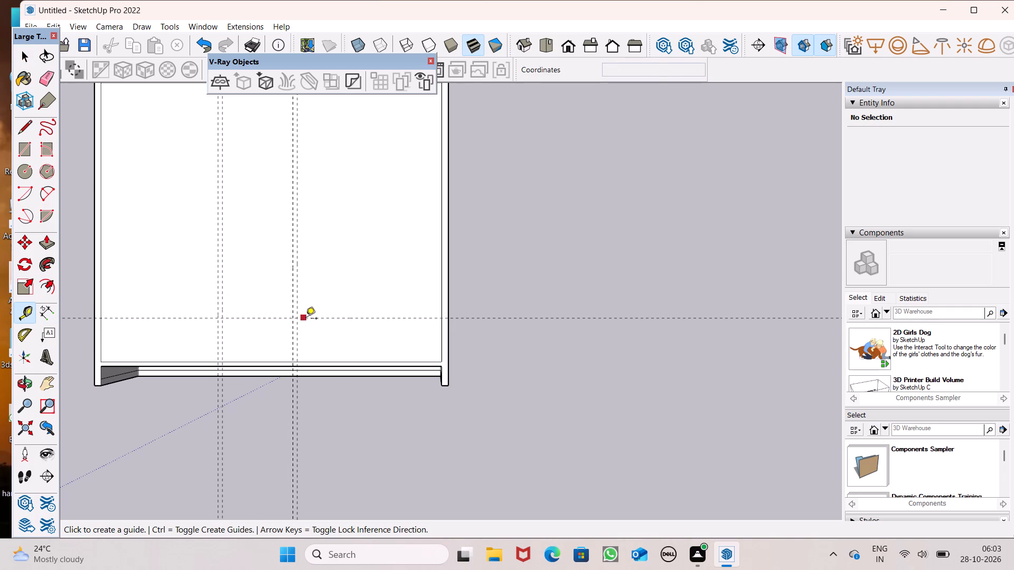
left_click(323, 321)
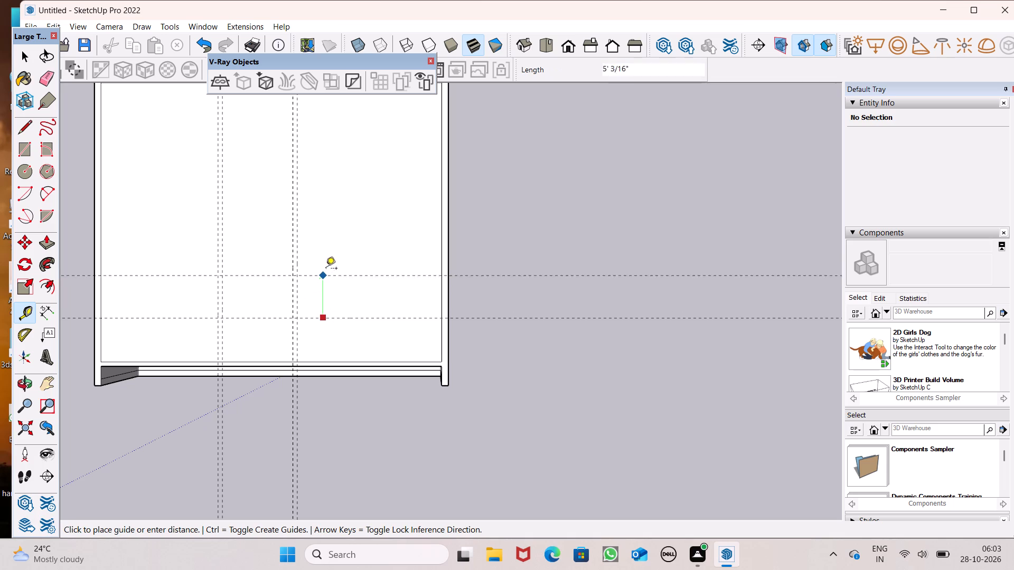
type("6\"")
key("Return")
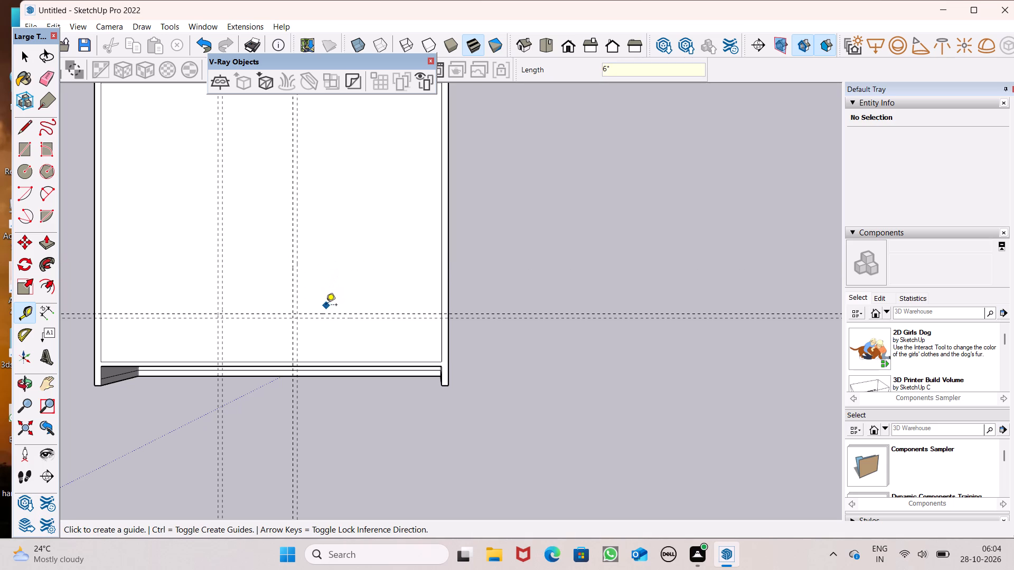
Place another parallel guide about 3' 5" from the 6" offset guide, toward the back wall.
scroll(526, 304, "down", 1)
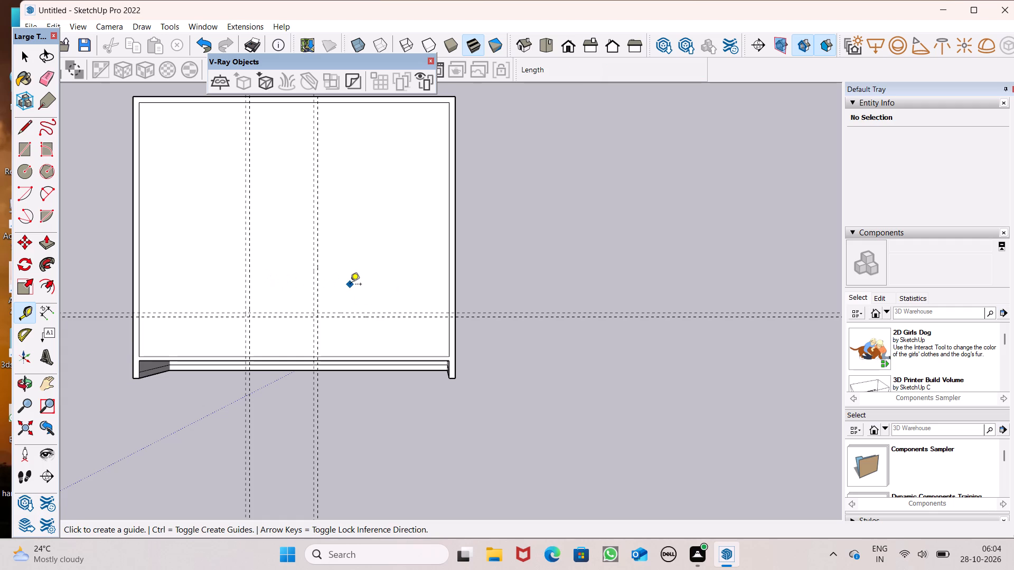
scroll(350, 285, "up", 2)
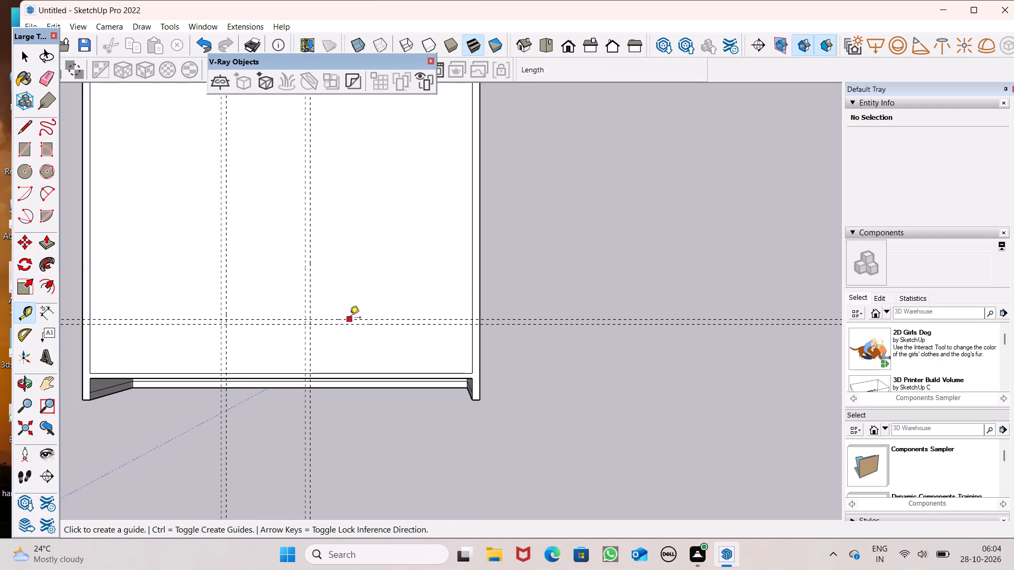
left_click(350, 318)
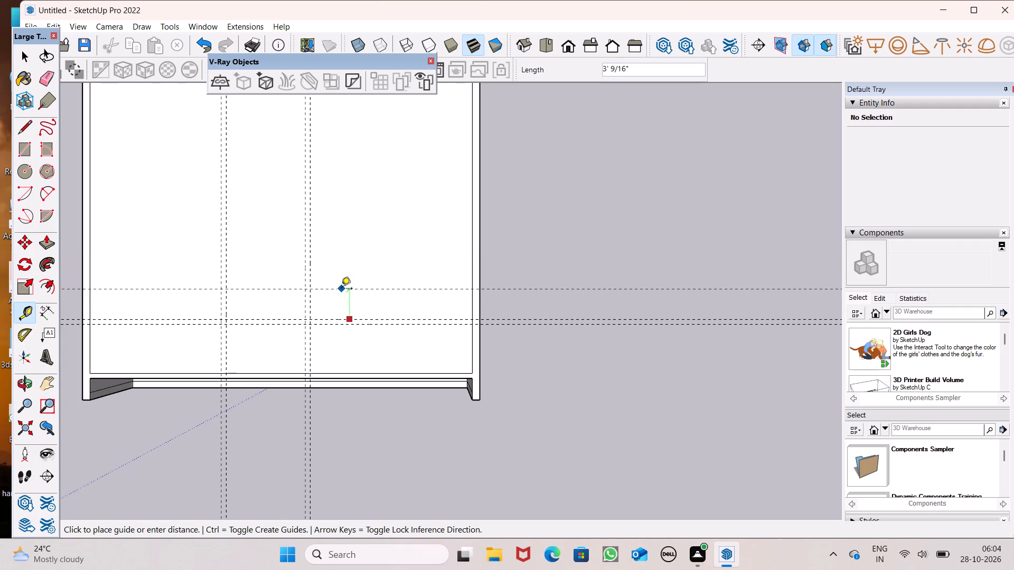
left_click(341, 286)
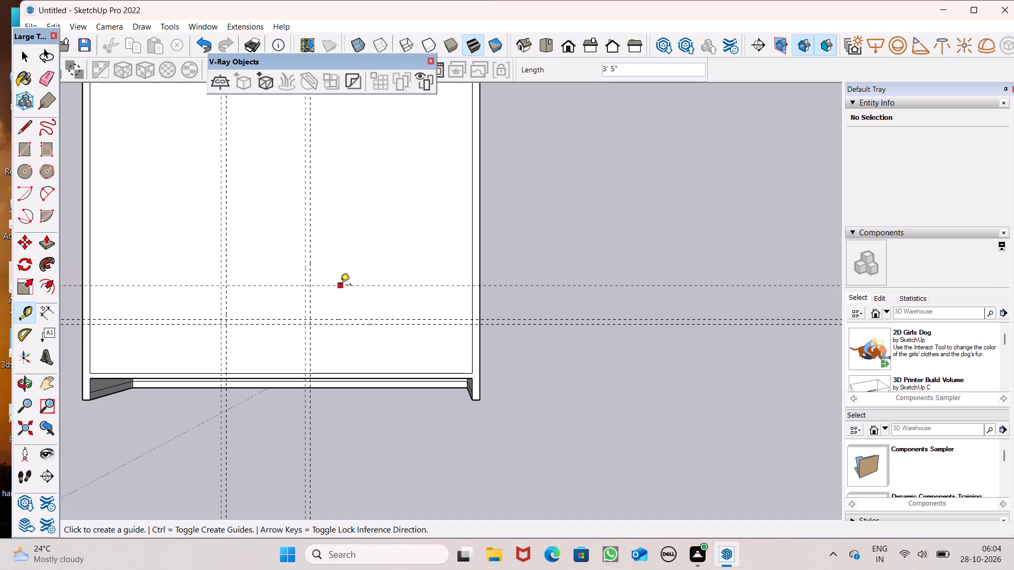
Place a parallel guide 6" beyond the last one, toward the back wall.
left_click(339, 288)
type("6\"")
key("Return")
key("space")
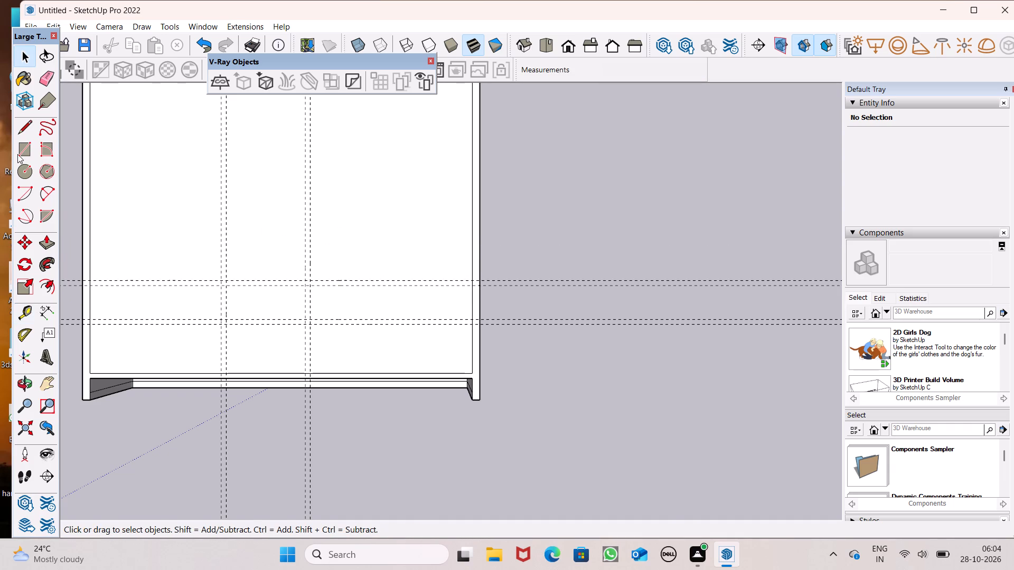
Draw an 8' 11 1/2" by 6" rectangle between the front pair of guides, spanning both pairs of crossing guides.
left_click(22, 149)
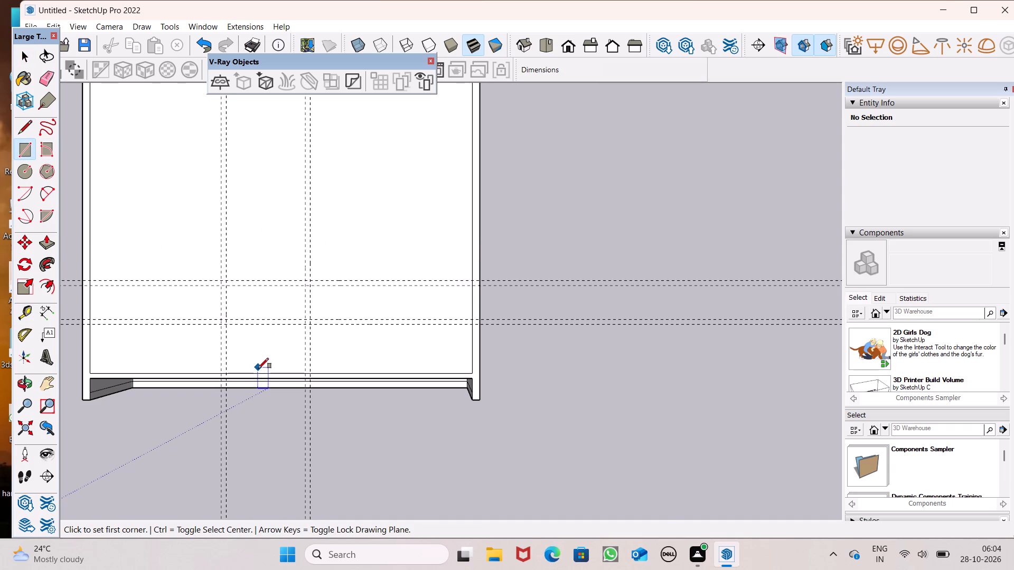
scroll(252, 343, "up", 11)
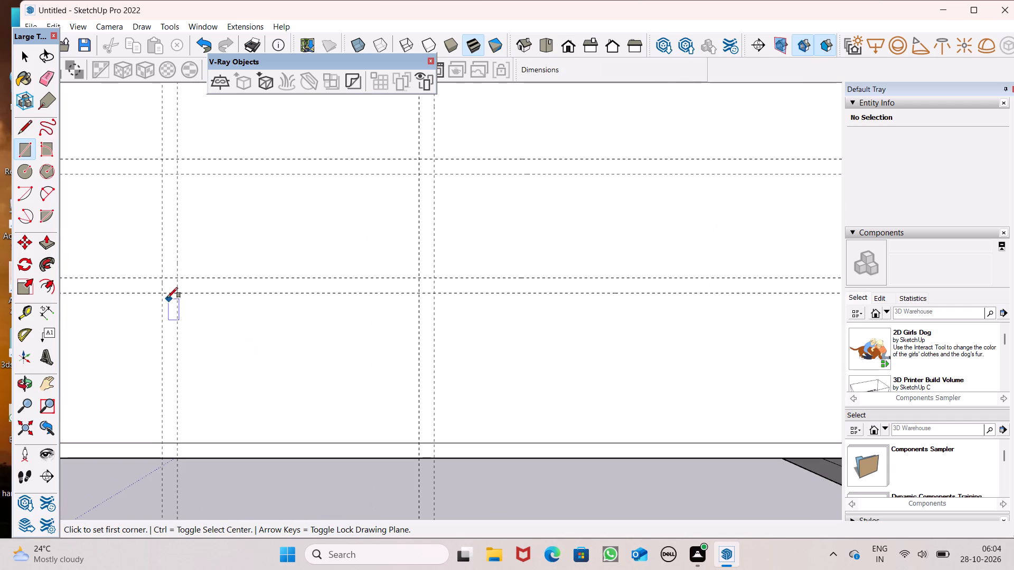
left_click(164, 275)
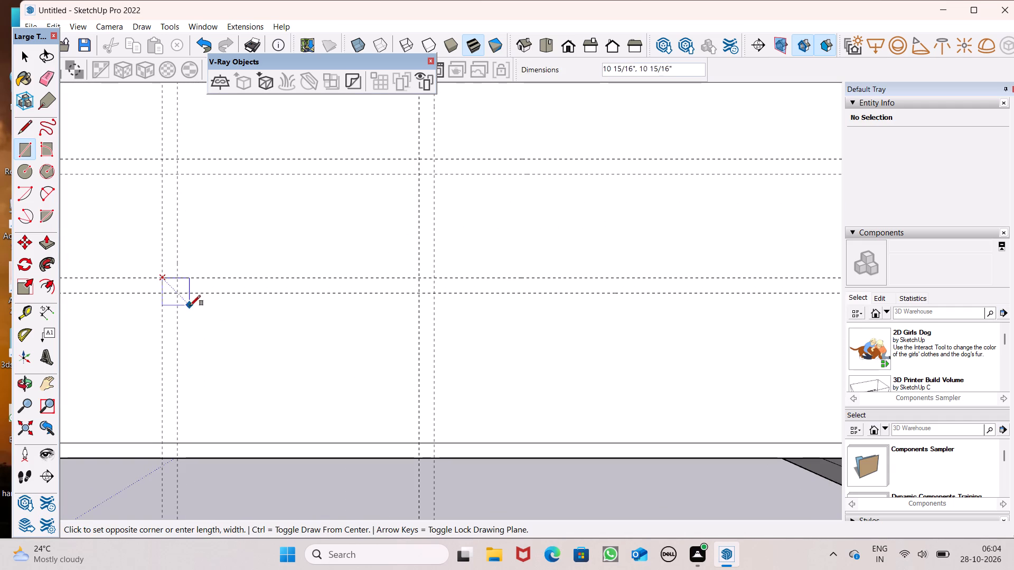
left_click(436, 294)
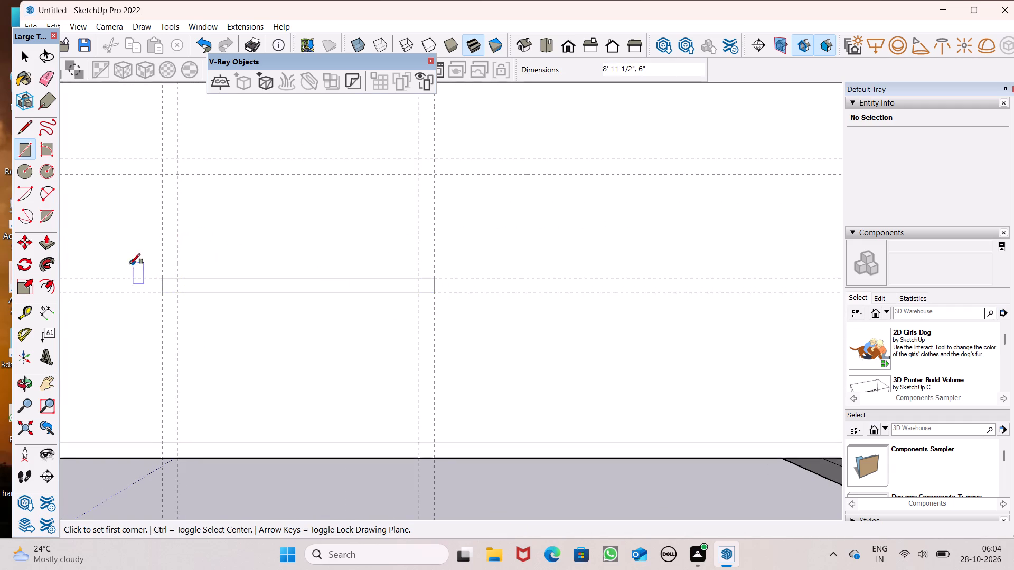
Draw a rectangle about 16' 9 13/16" by 6" between the rear pair of guides, from the right-hand crossing pair to the right wall's inner edge.
scroll(95, 309, "down", 6)
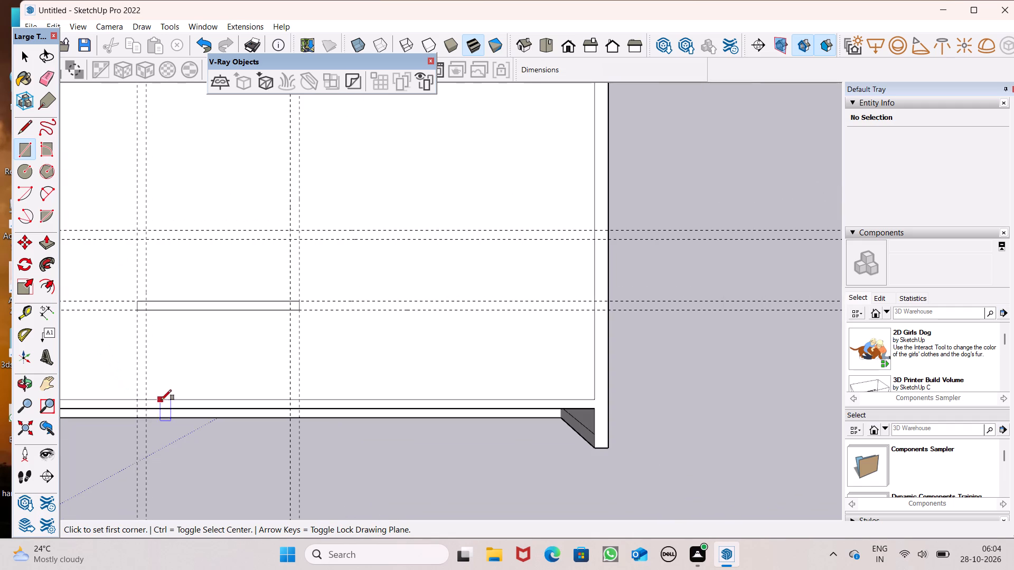
scroll(267, 270, "up", 1)
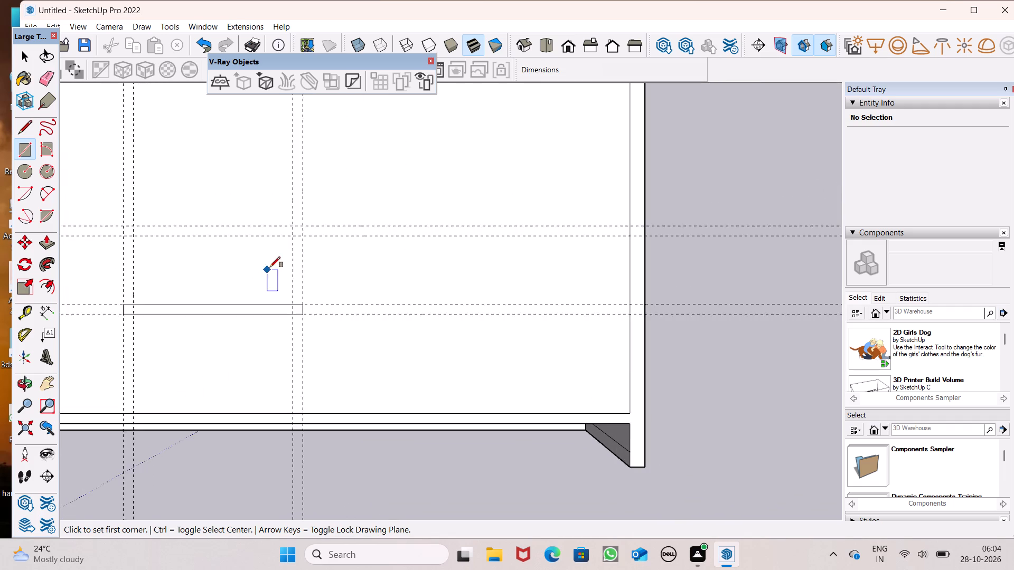
scroll(270, 267, "up", 2)
scroll(302, 217, "up", 5)
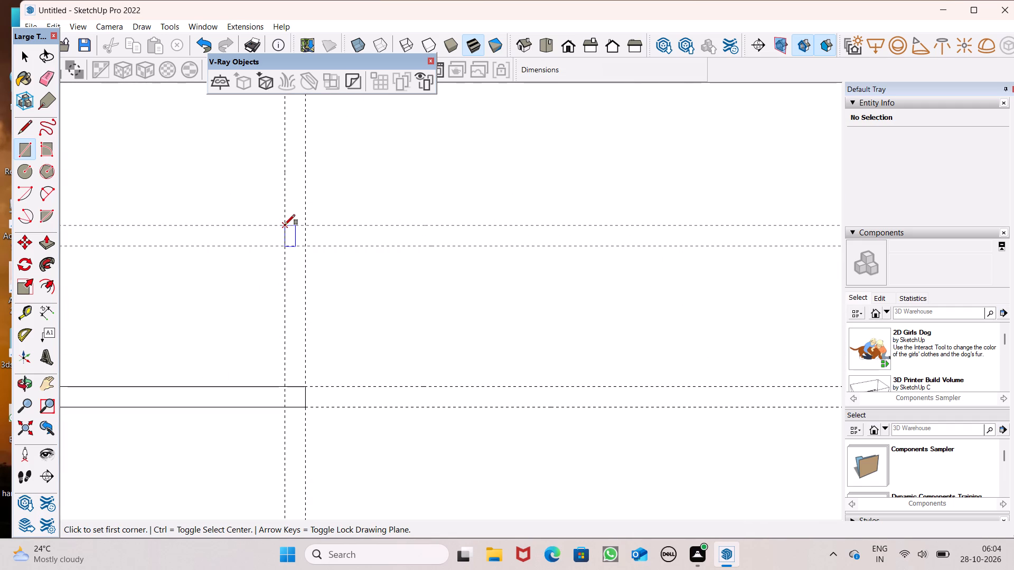
left_click(285, 225)
scroll(262, 309, "down", 4)
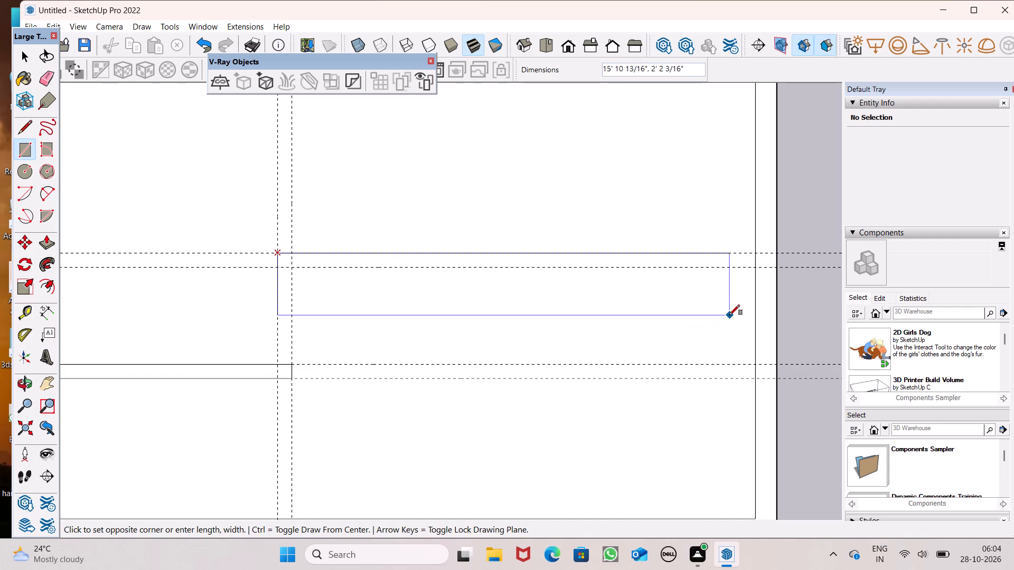
left_click(761, 267)
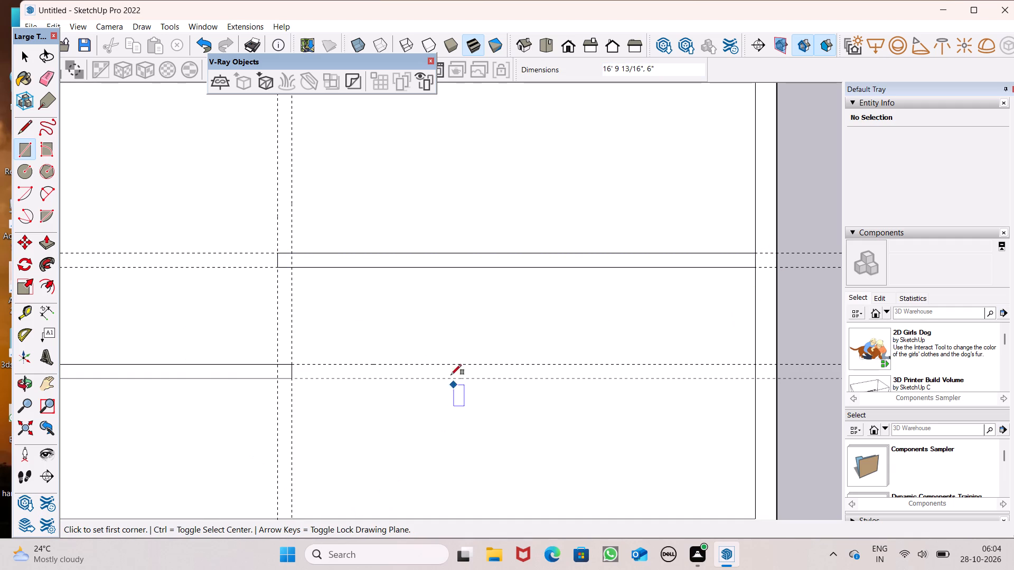
Draw a 6" by 26' 7 1/2" rectangle between the right-hand guide pair, from the back wall's inner edge to the frontmost guide.
scroll(442, 375, "down", 5)
scroll(280, 312, "down", 7)
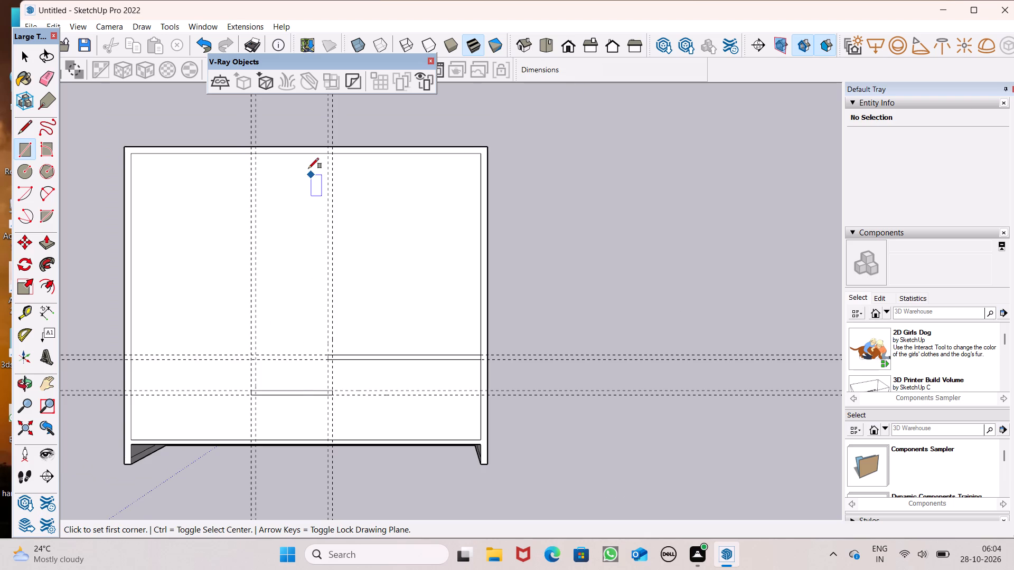
scroll(308, 168, "up", 6)
left_click(343, 139)
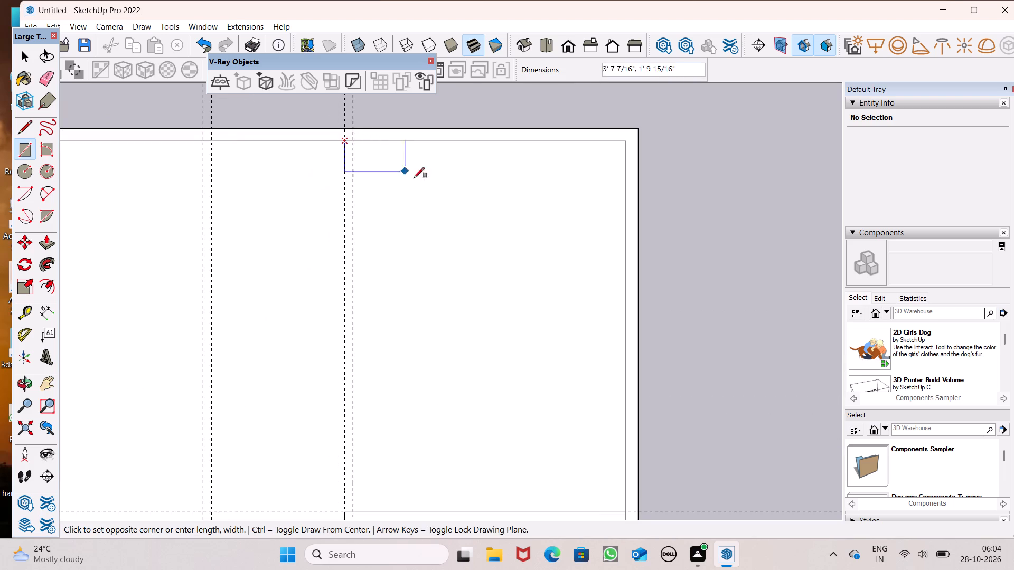
scroll(426, 176, "down", 10)
scroll(376, 335, "up", 7)
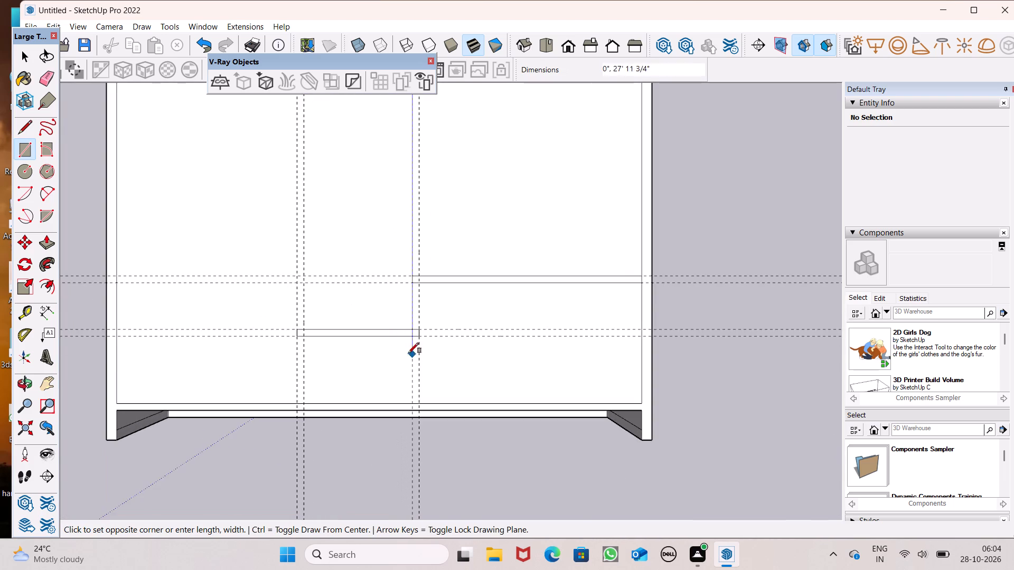
scroll(408, 350, "up", 7)
left_click(427, 329)
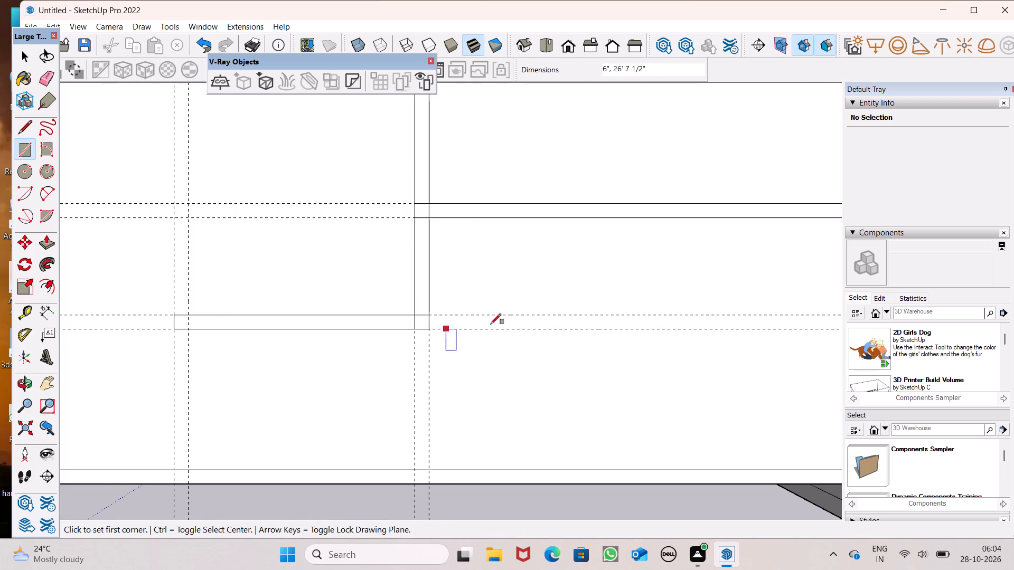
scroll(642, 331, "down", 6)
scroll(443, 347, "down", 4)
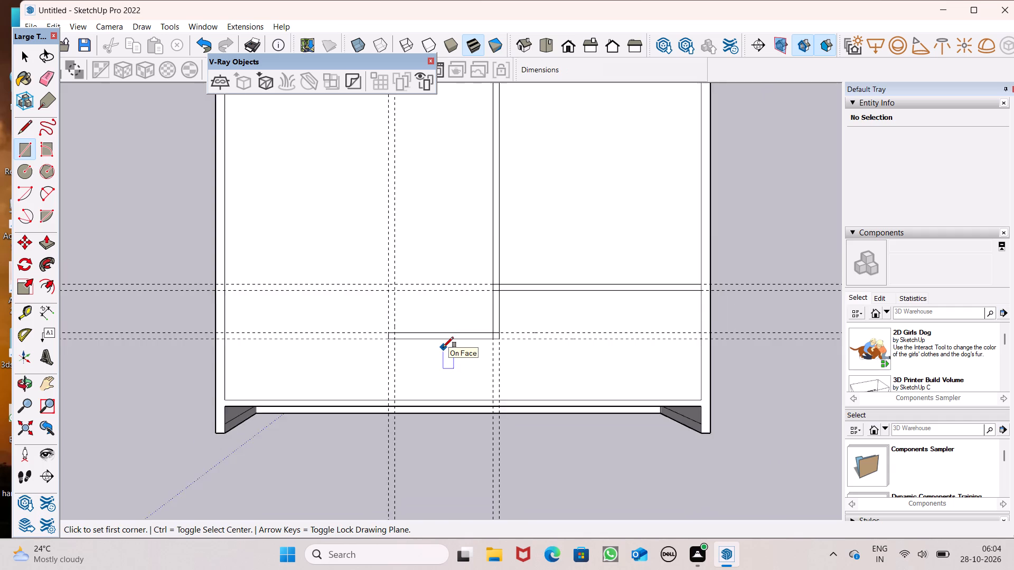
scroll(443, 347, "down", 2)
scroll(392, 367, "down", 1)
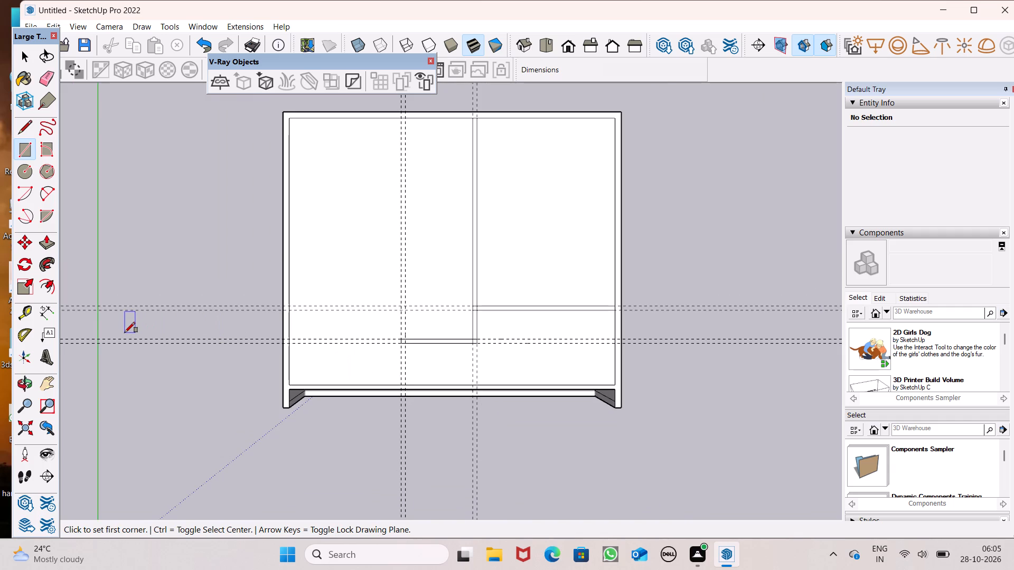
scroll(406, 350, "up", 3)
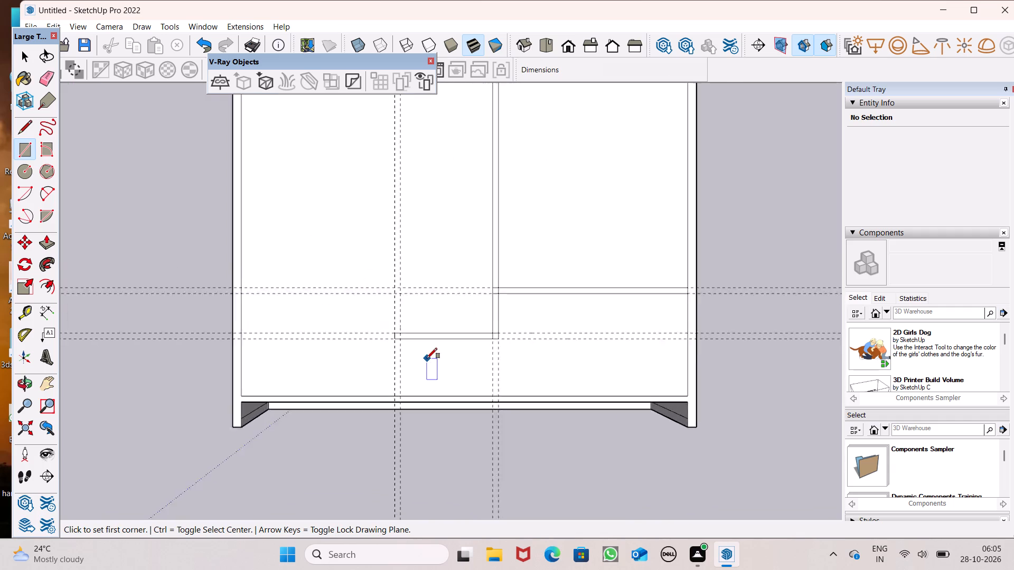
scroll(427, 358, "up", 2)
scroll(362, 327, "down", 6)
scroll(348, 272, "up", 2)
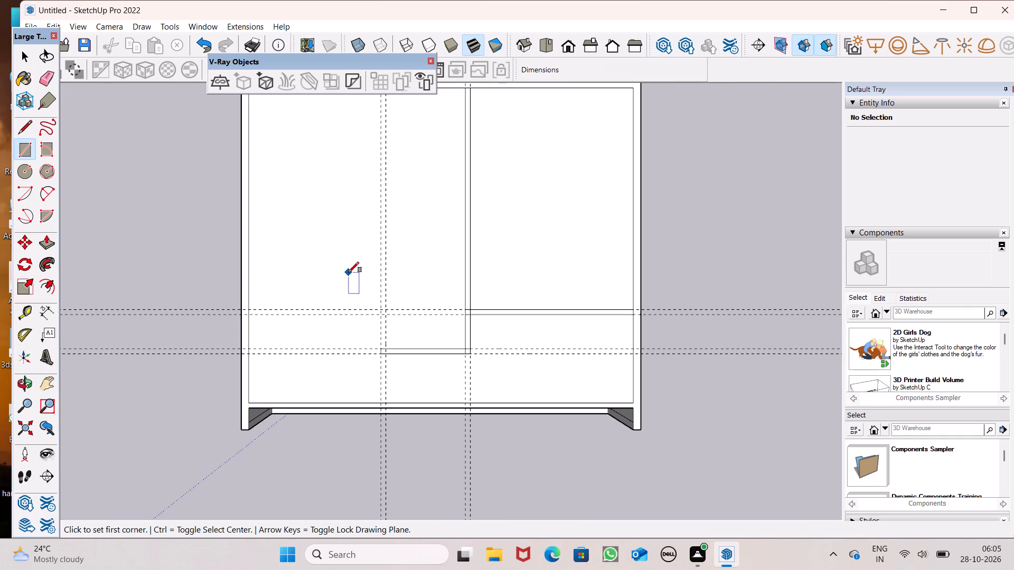
Draw a rectangle about 6" by 5' 5 5/16" between the left-hand guide pair, from the frontmost guide to the front wall's outer edge.
scroll(349, 272, "down", 2)
scroll(388, 337, "up", 5)
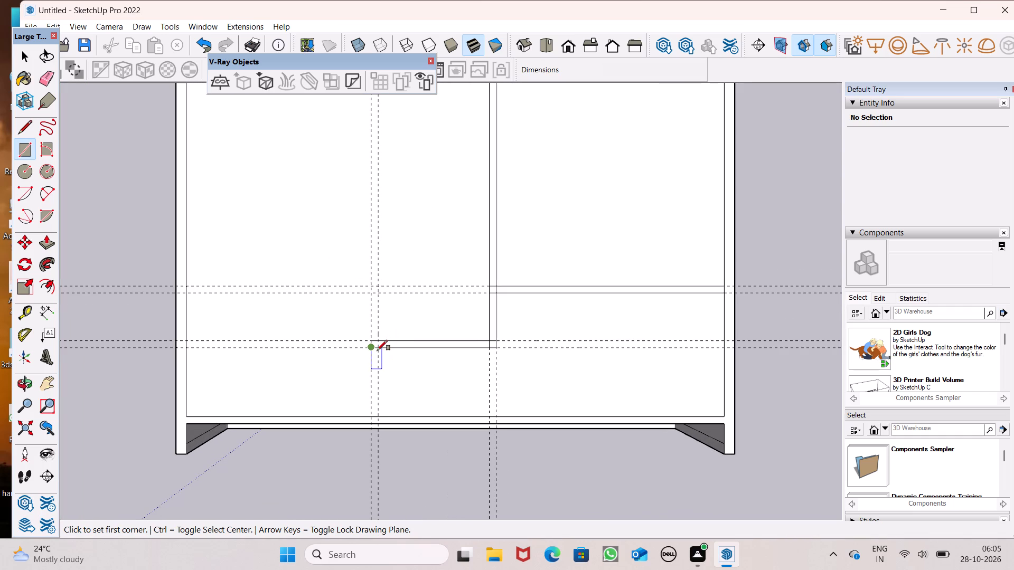
scroll(396, 358, "up", 8)
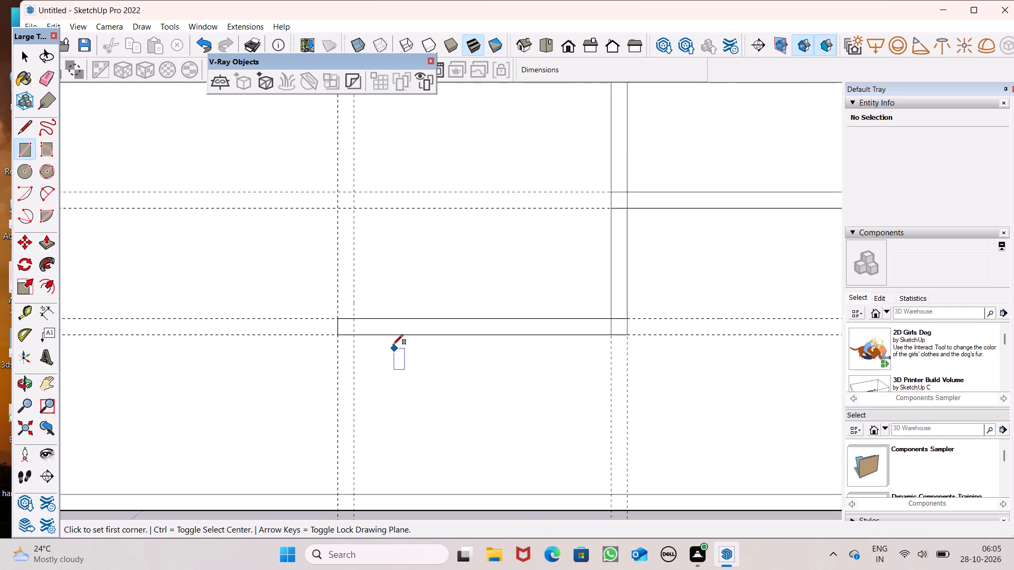
scroll(389, 338, "up", 5)
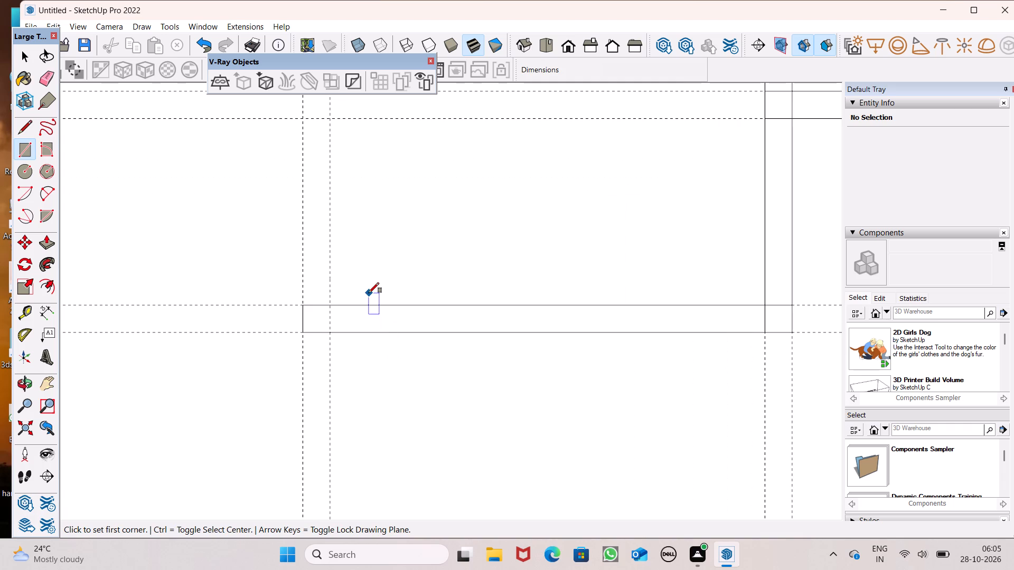
left_click(332, 335)
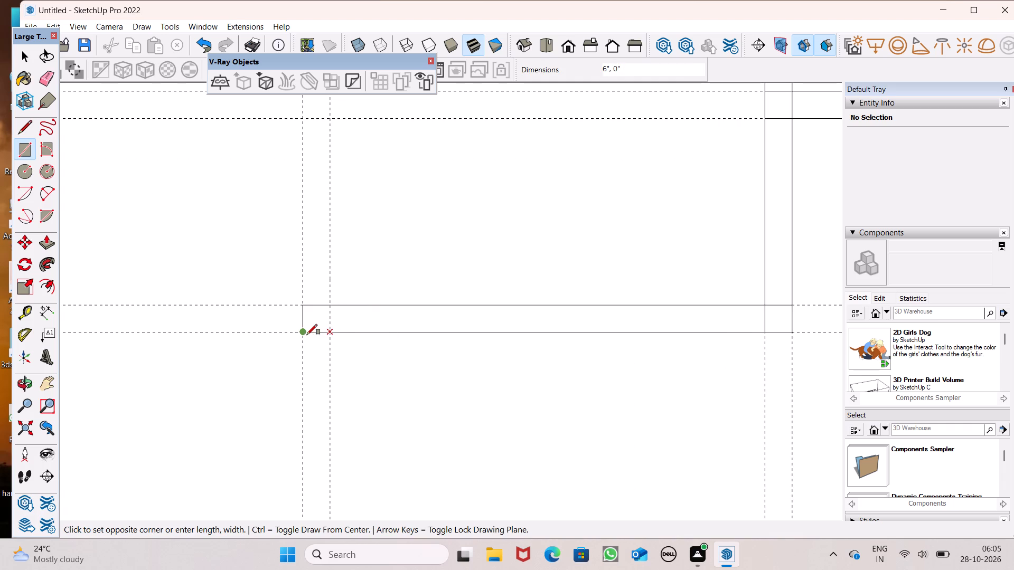
left_click(306, 334)
scroll(304, 229, "down", 8)
scroll(318, 351, "down", 3)
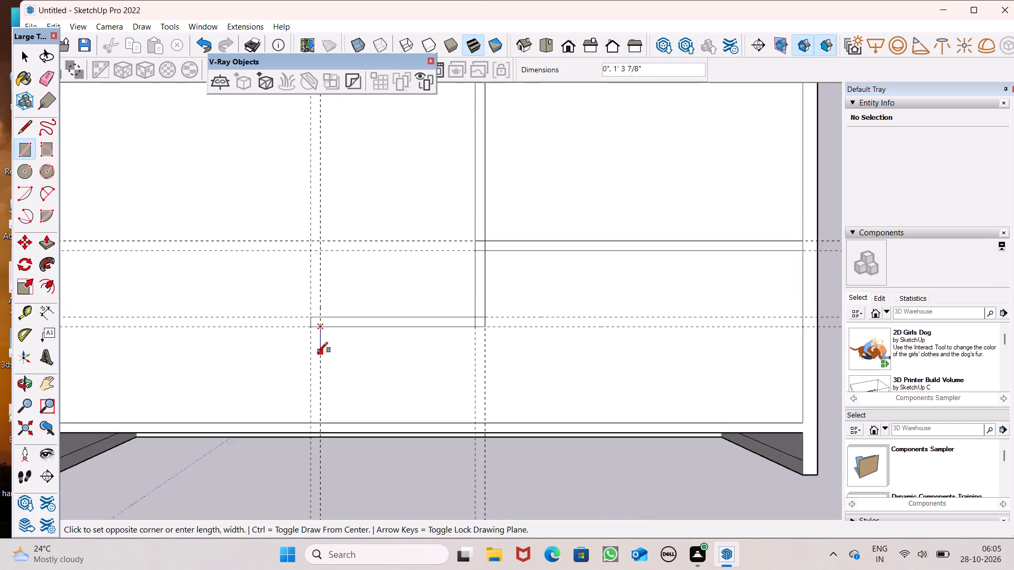
scroll(317, 353, "down", 3)
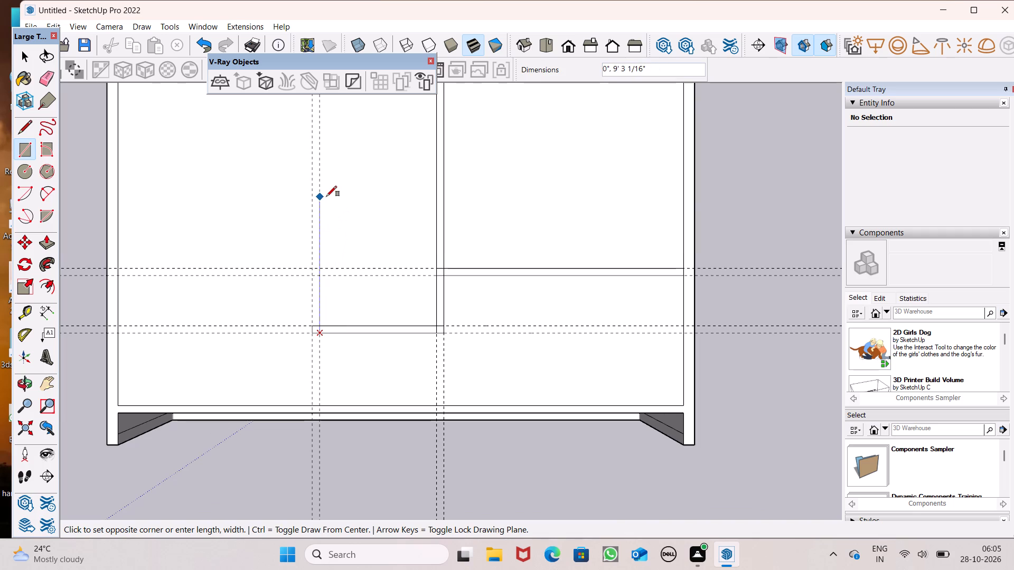
scroll(305, 169, "down", 9)
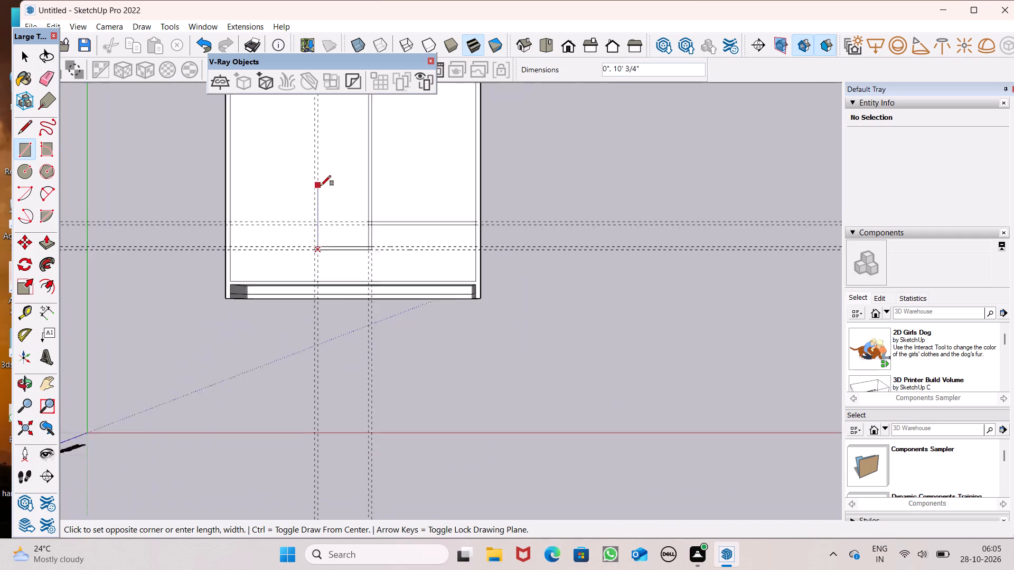
scroll(321, 186, "down", 1)
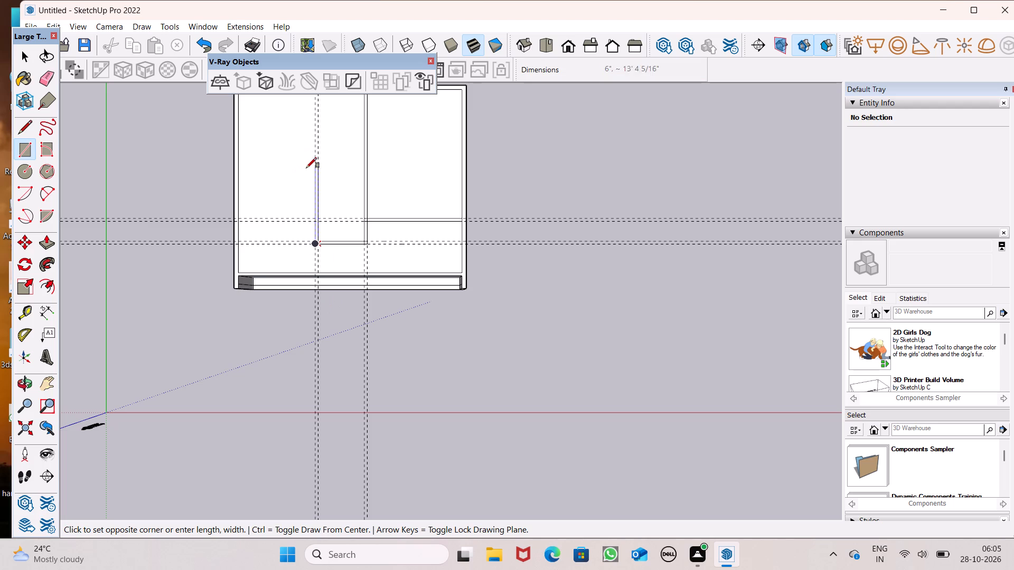
scroll(324, 182, "up", 4)
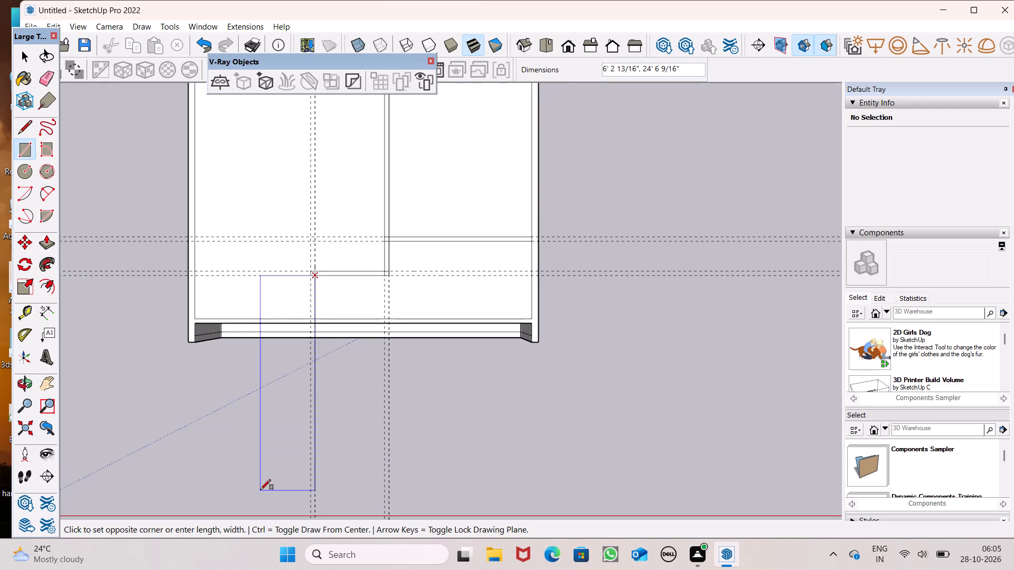
scroll(345, 291, "up", 5)
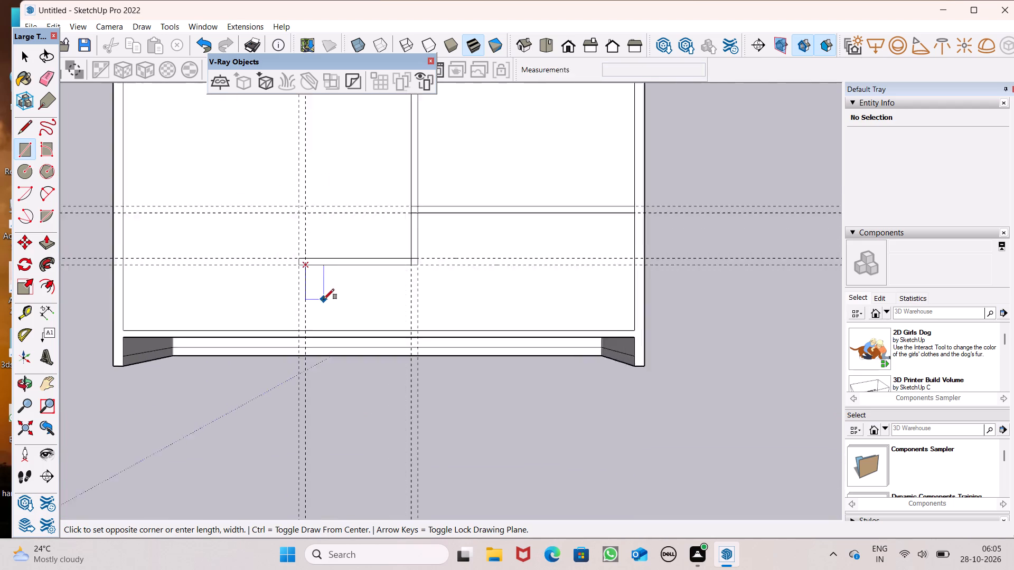
scroll(324, 299, "up", 1)
scroll(290, 336, "up", 5)
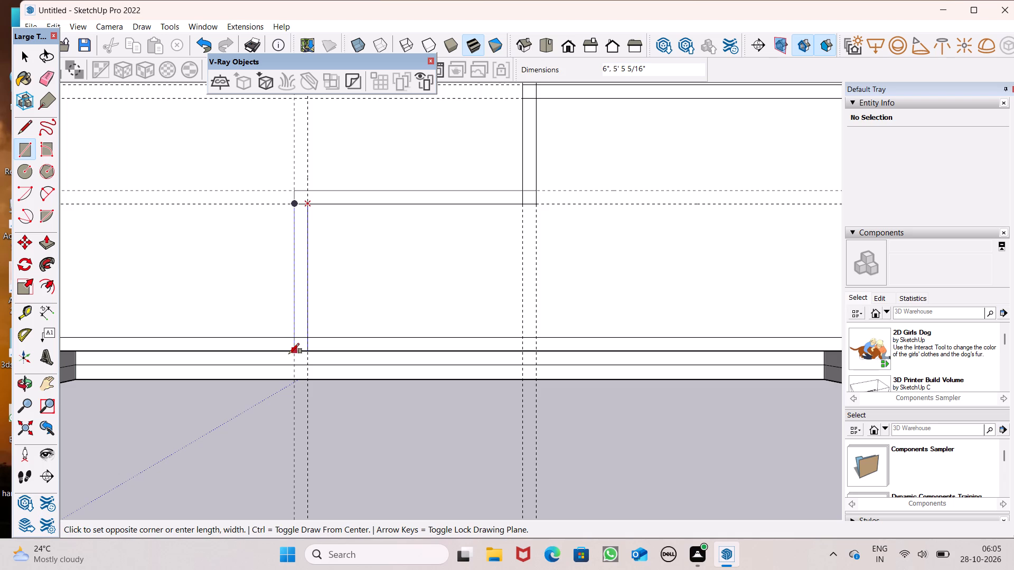
left_click(295, 351)
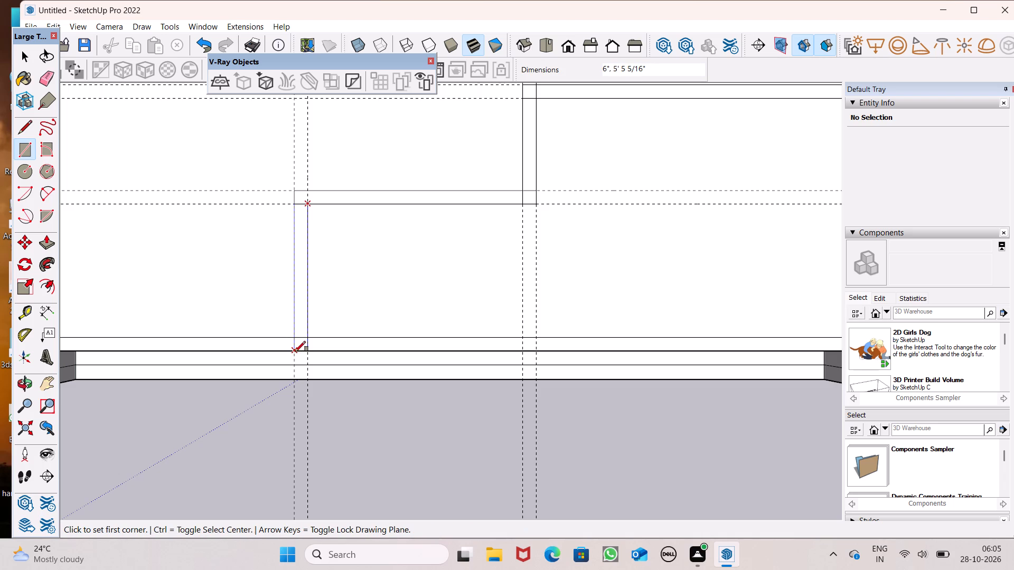
key("space")
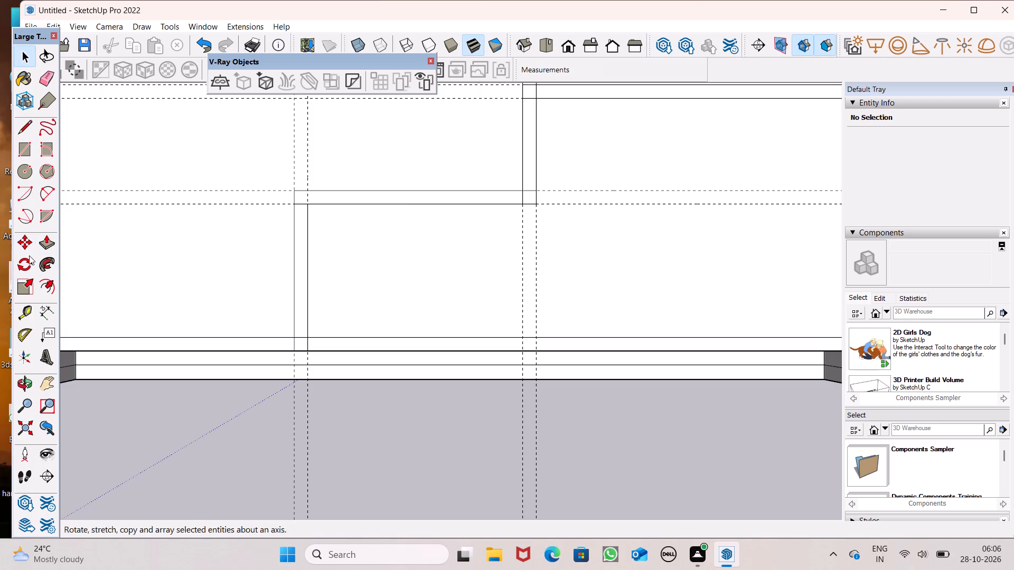
Erase all the dashed construction guides in both directions around the partition outlines.
left_click(43, 70)
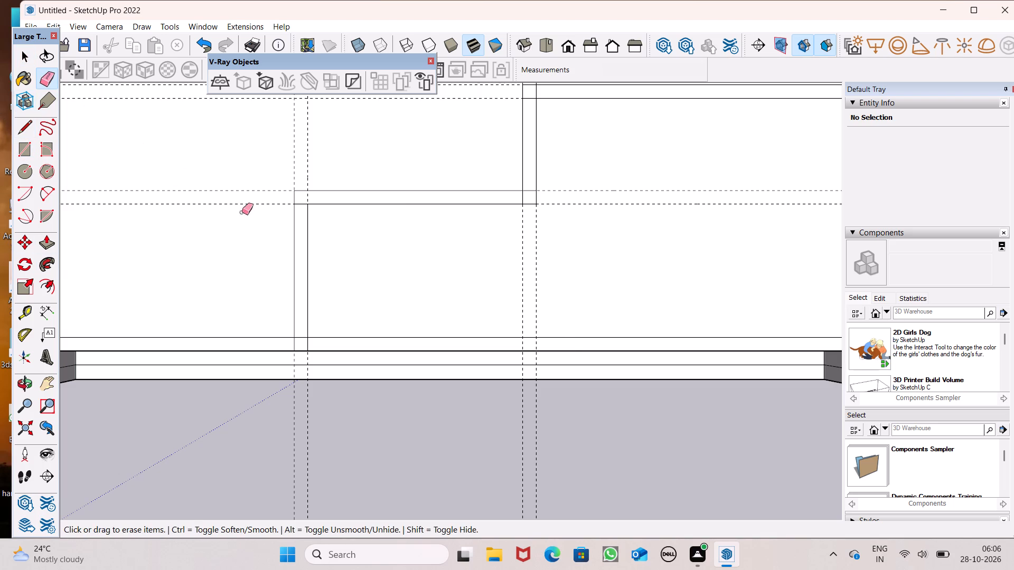
scroll(567, 352, "down", 13)
scroll(455, 338, "down", 9)
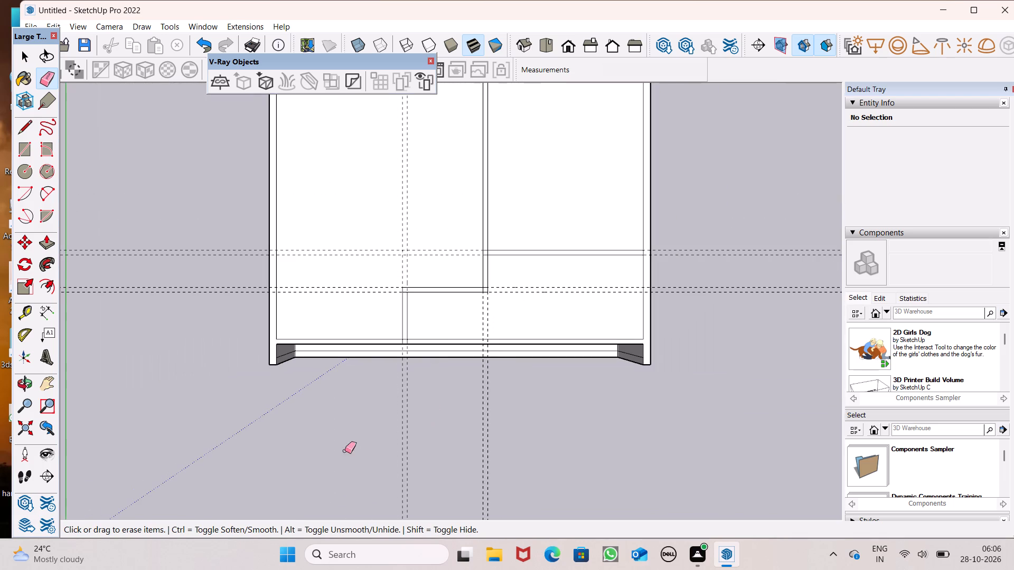
left_click_drag(355, 451, 405, 472)
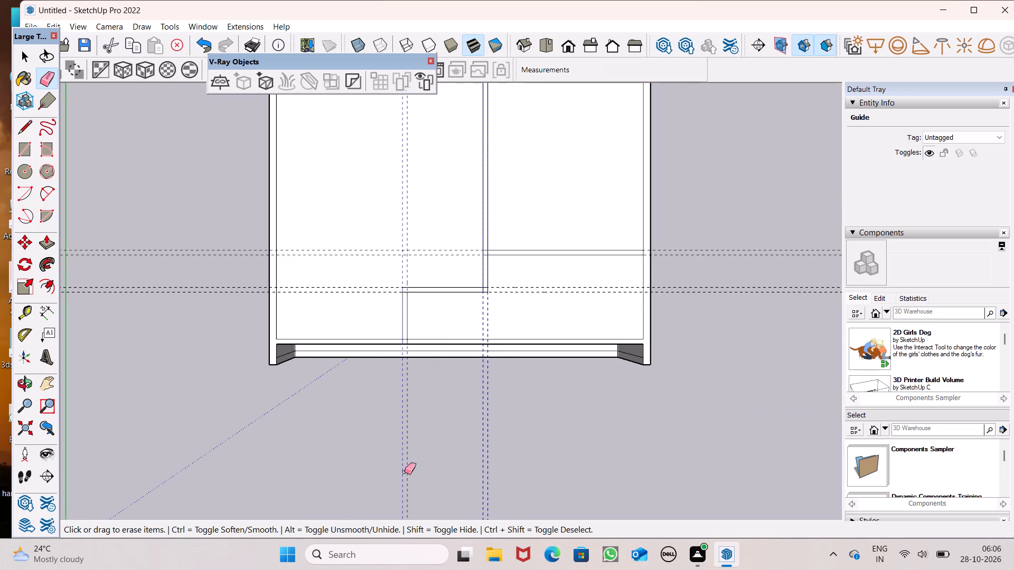
left_click_drag(405, 472, 390, 463)
left_click_drag(210, 237, 199, 280)
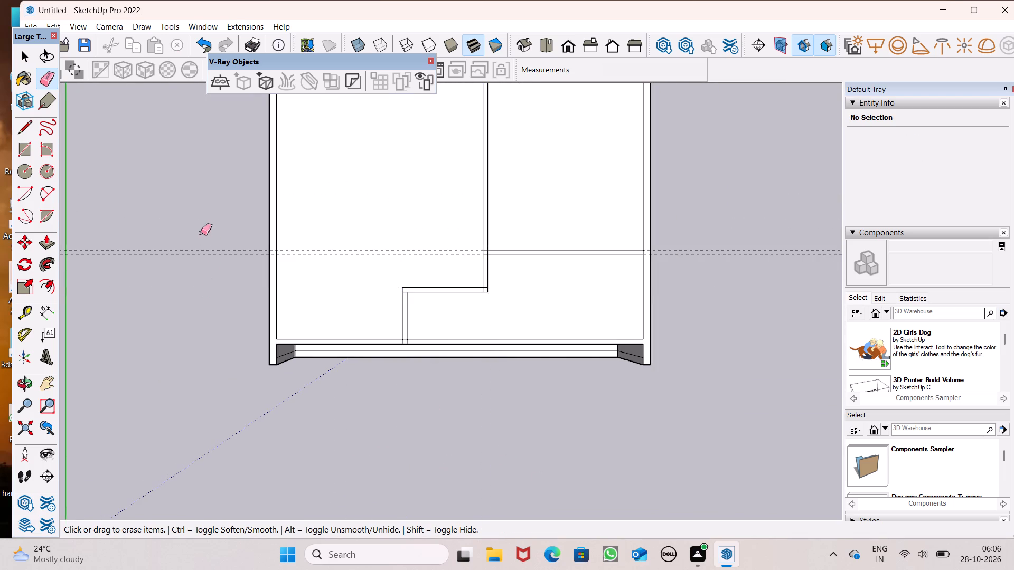
left_click(201, 261)
left_click_drag(201, 246, 206, 263)
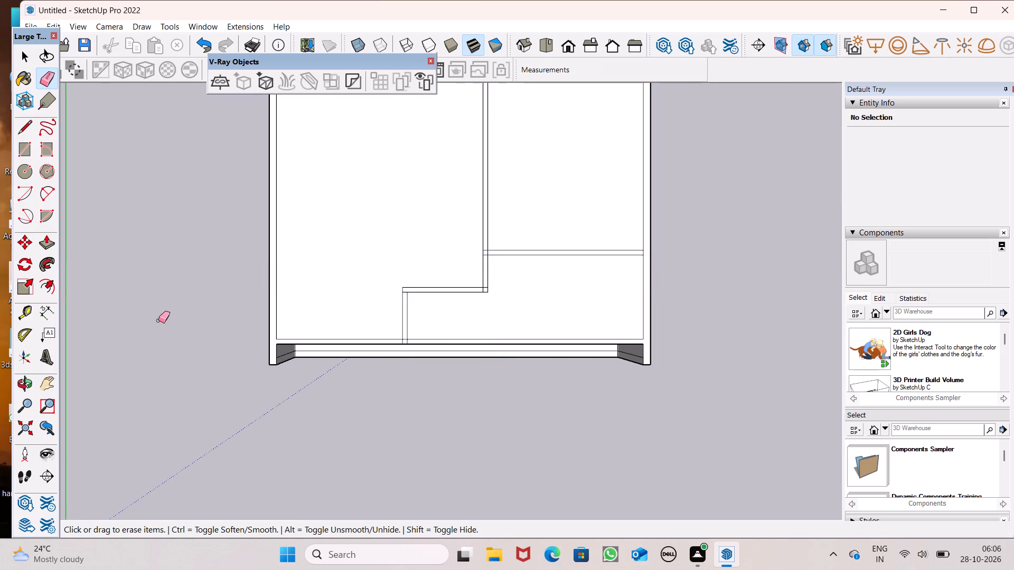
Erase the overlapping edges at both corners of the short front partition so it joins its neighbouring outlines.
scroll(140, 387, "down", 4)
scroll(418, 204, "up", 4)
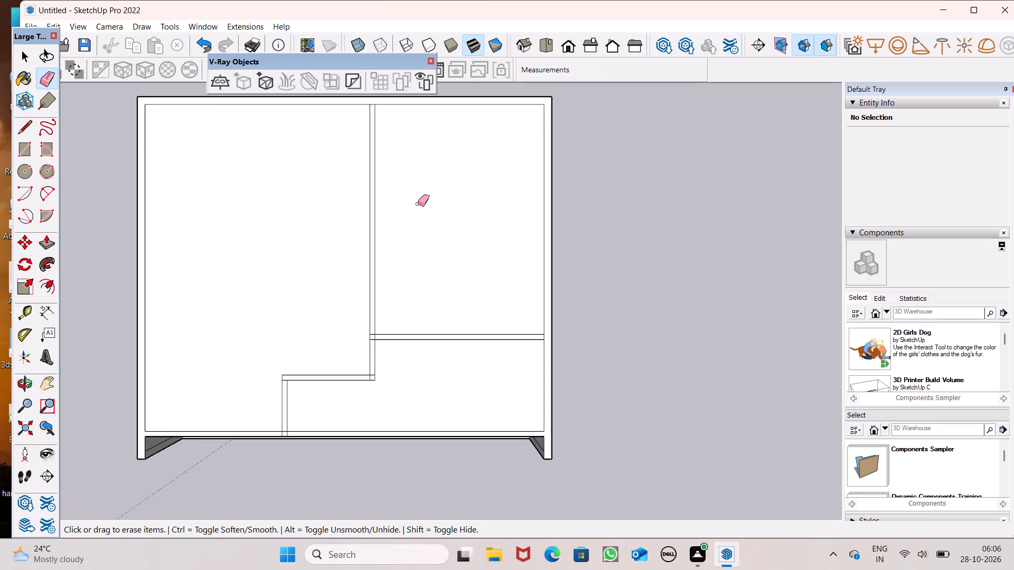
scroll(377, 376, "down", 5)
scroll(334, 412, "up", 15)
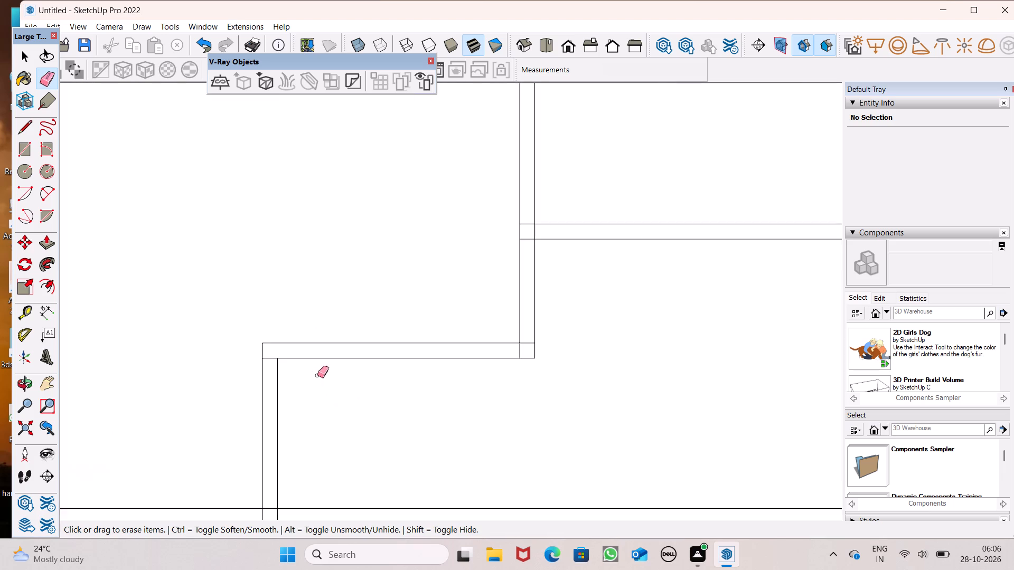
scroll(267, 363, "up", 5)
left_click_drag(269, 350, 273, 363)
scroll(270, 364, "down", 7)
scroll(431, 351, "up", 3)
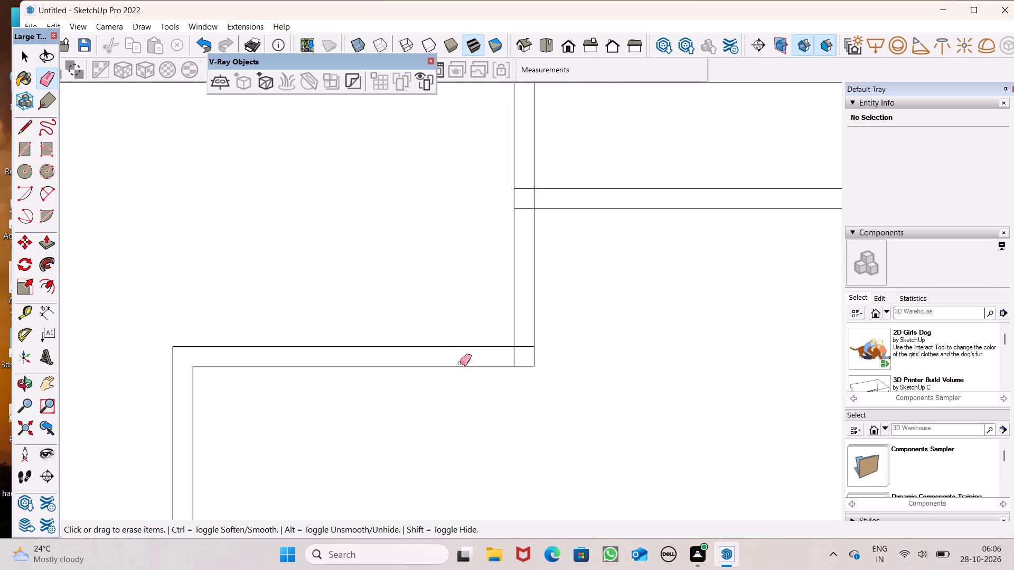
scroll(460, 363, "up", 3)
scroll(534, 346, "up", 6)
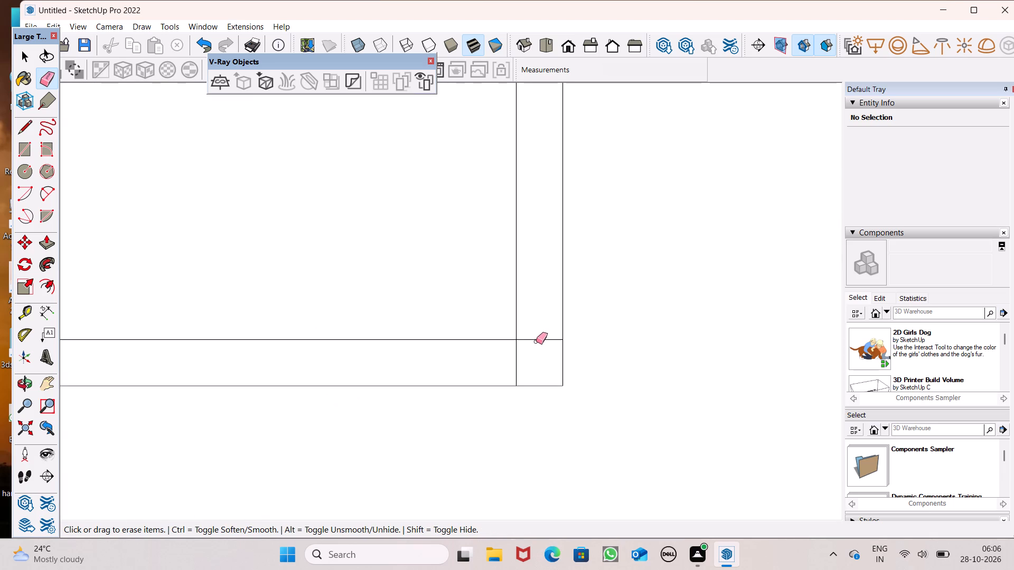
left_click_drag(538, 341, 522, 372)
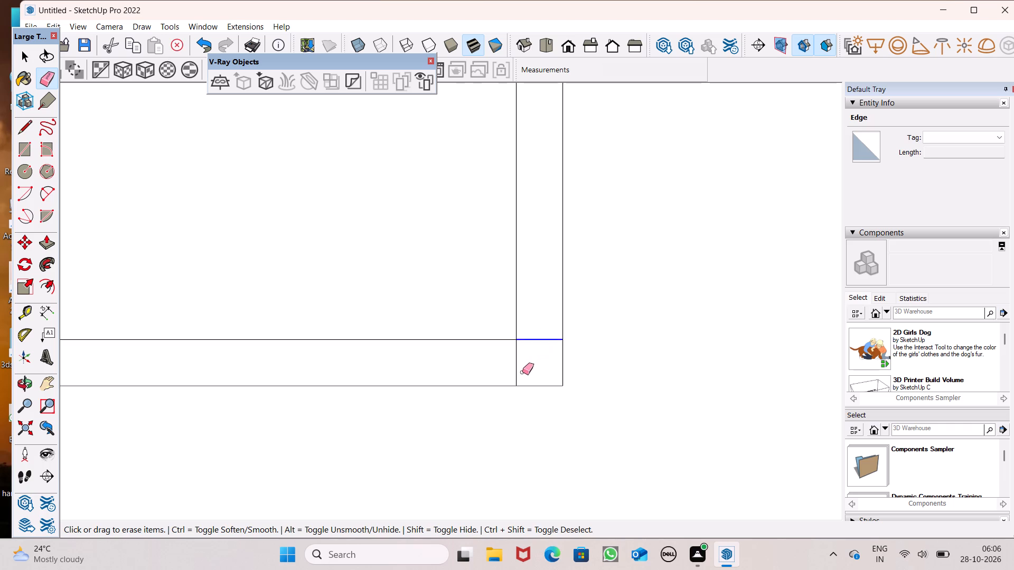
left_click_drag(522, 372, 511, 375)
Erase the crossing edges where the right-hand room's cross partition meets the long partition.
scroll(310, 435, "down", 14)
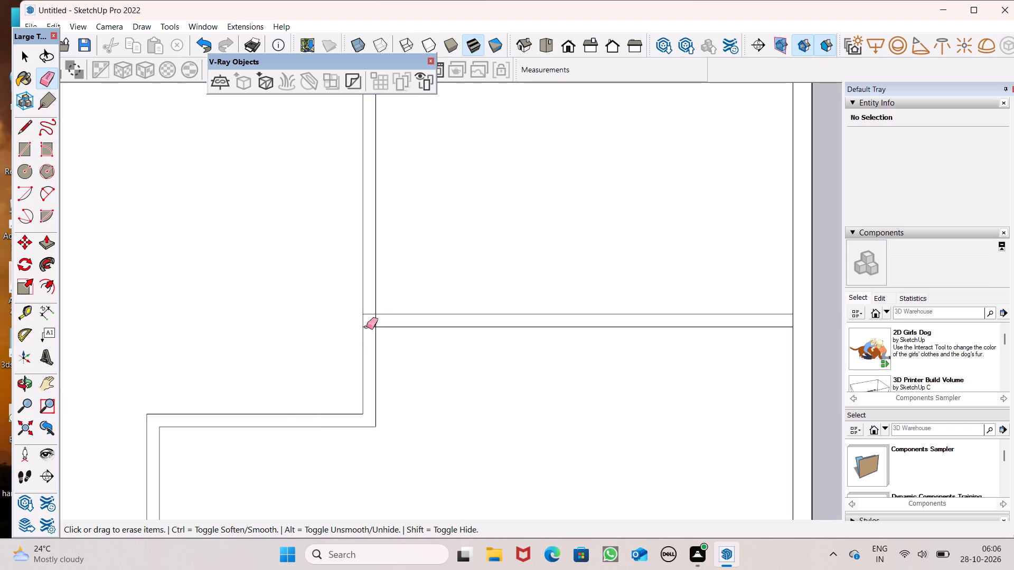
scroll(383, 308, "up", 18)
left_click_drag(367, 301, 374, 318)
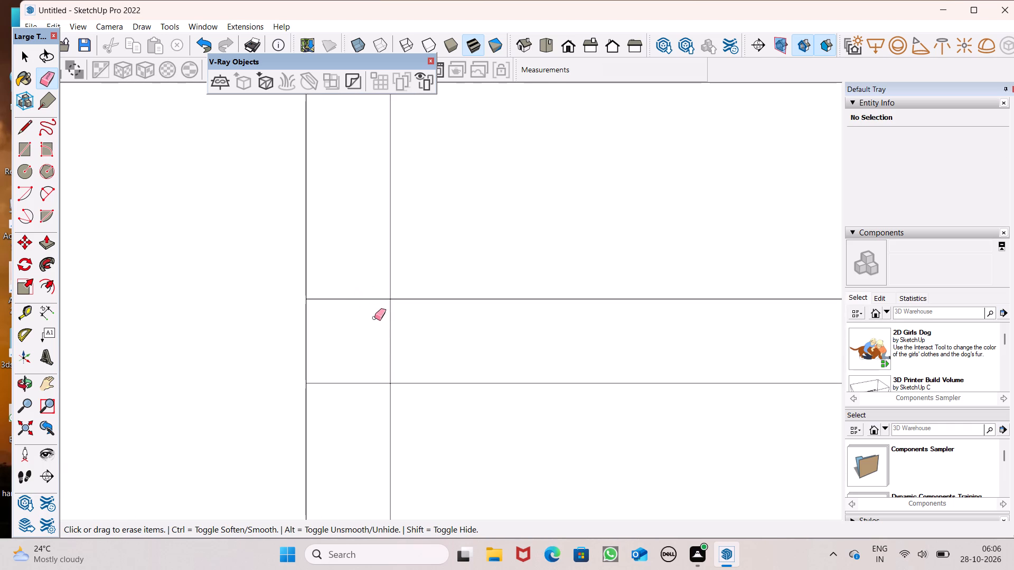
left_click_drag(374, 318, 356, 286)
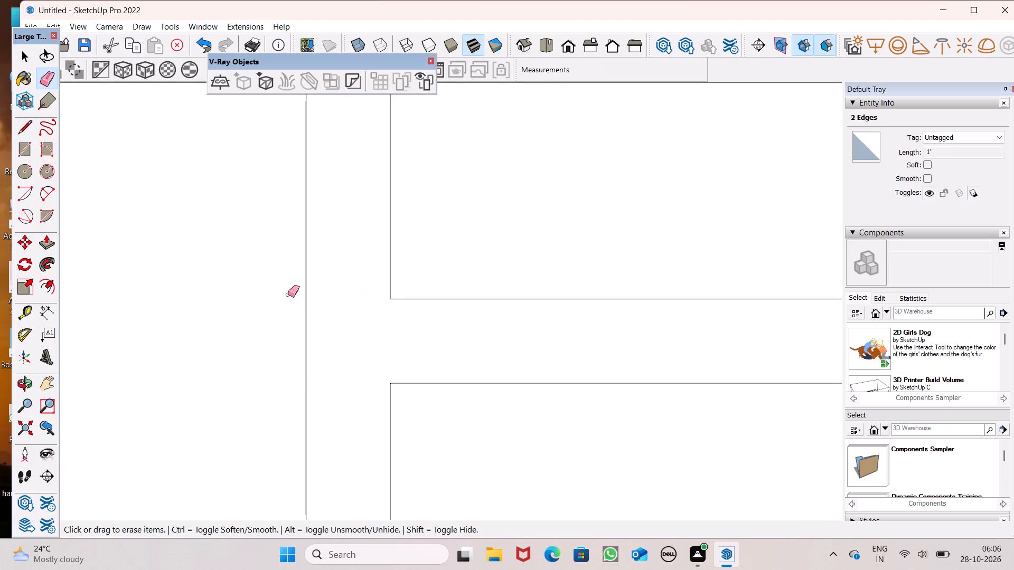
Erase the short edge where the cross partition meets the right wall's inner line.
scroll(286, 381, "down", 5)
scroll(303, 337, "down", 6)
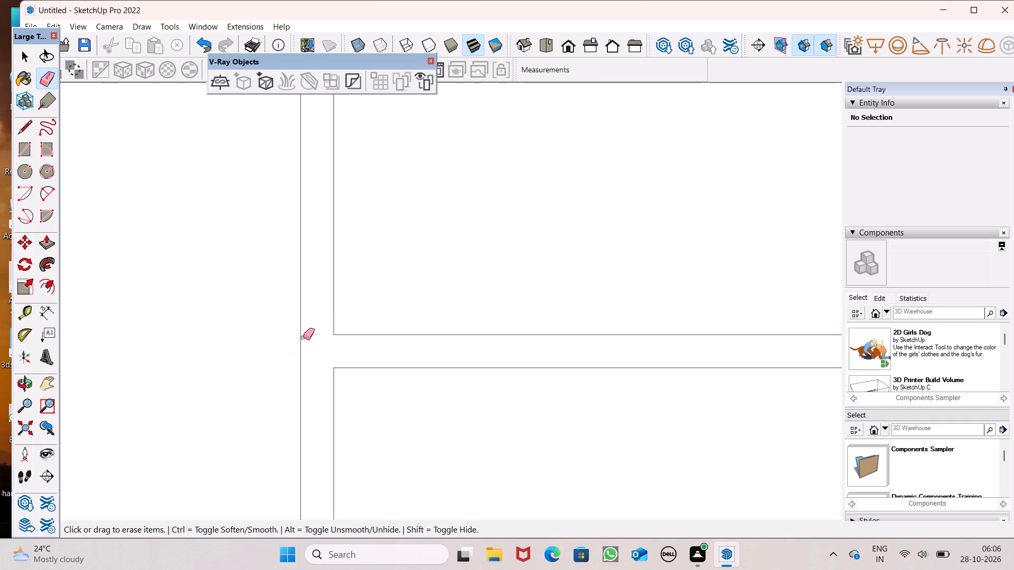
scroll(364, 262, "down", 9)
scroll(315, 255, "down", 5)
scroll(410, 326, "down", 7)
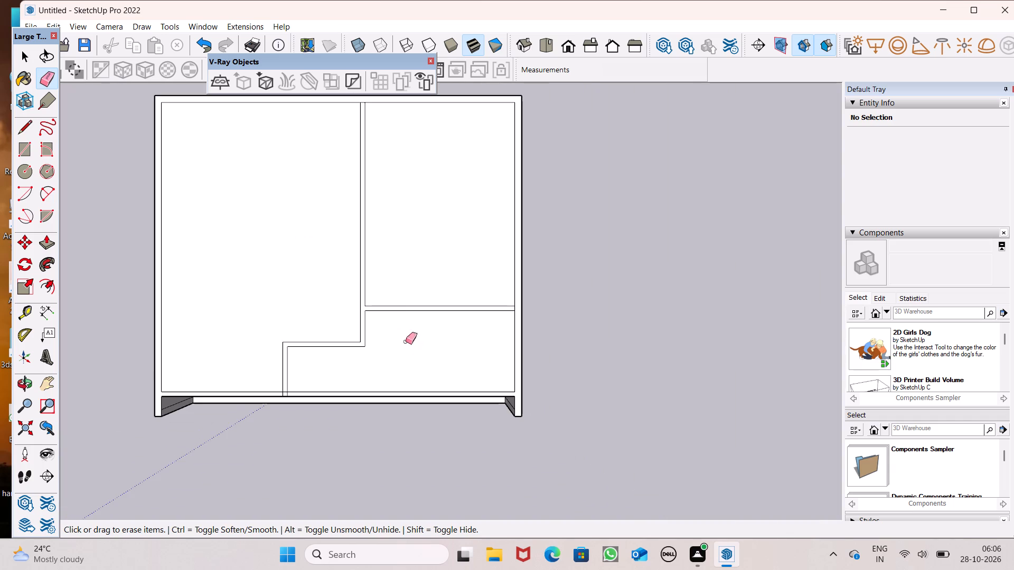
scroll(430, 300, "up", 1)
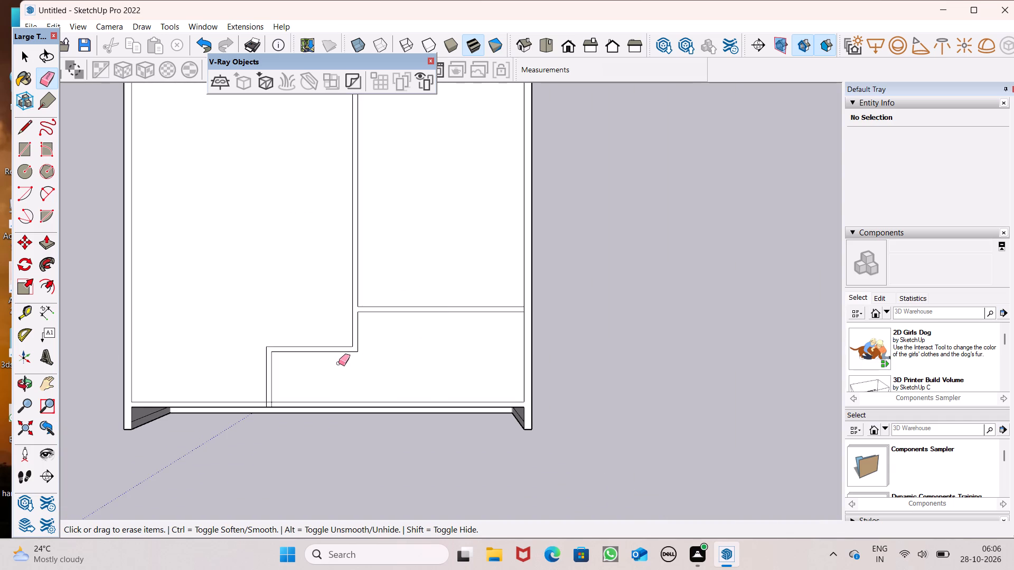
scroll(500, 324, "up", 7)
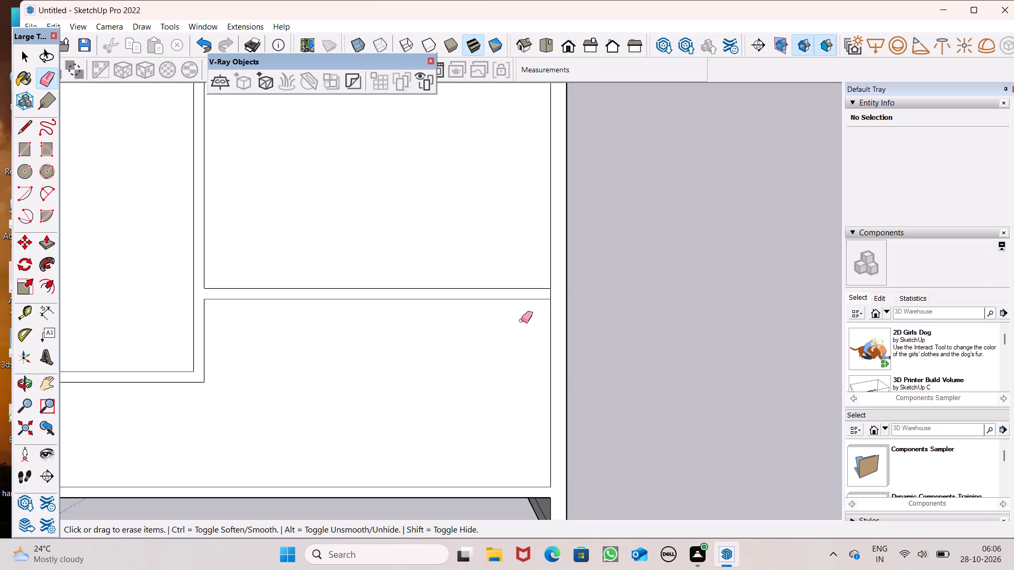
scroll(546, 302, "up", 4)
left_click(553, 291)
Erase the short edge where the long partition meets the back wall's inner line.
scroll(650, 265, "down", 4)
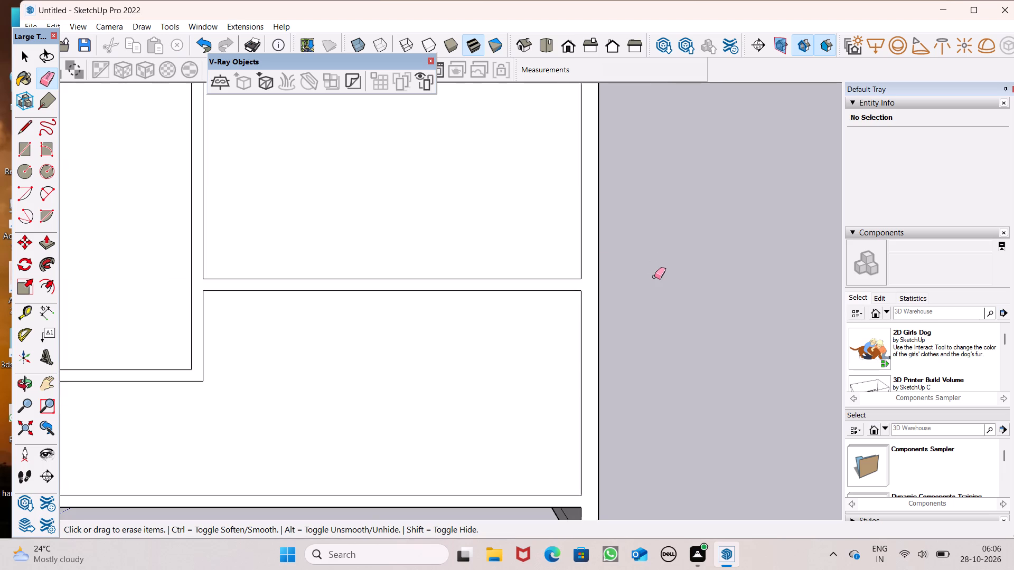
scroll(687, 323, "down", 11)
scroll(646, 454, "down", 4)
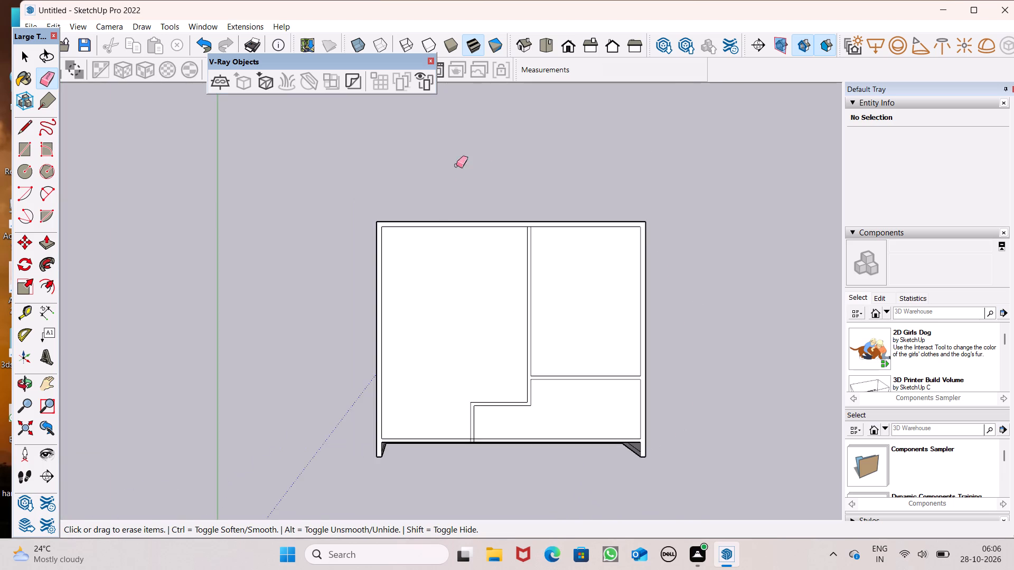
scroll(562, 270, "up", 7)
scroll(490, 180, "up", 6)
left_click(507, 183)
Erase the short edge where the front partition's end crosses the front wall's inner line.
scroll(517, 150, "down", 15)
scroll(495, 193, "down", 1)
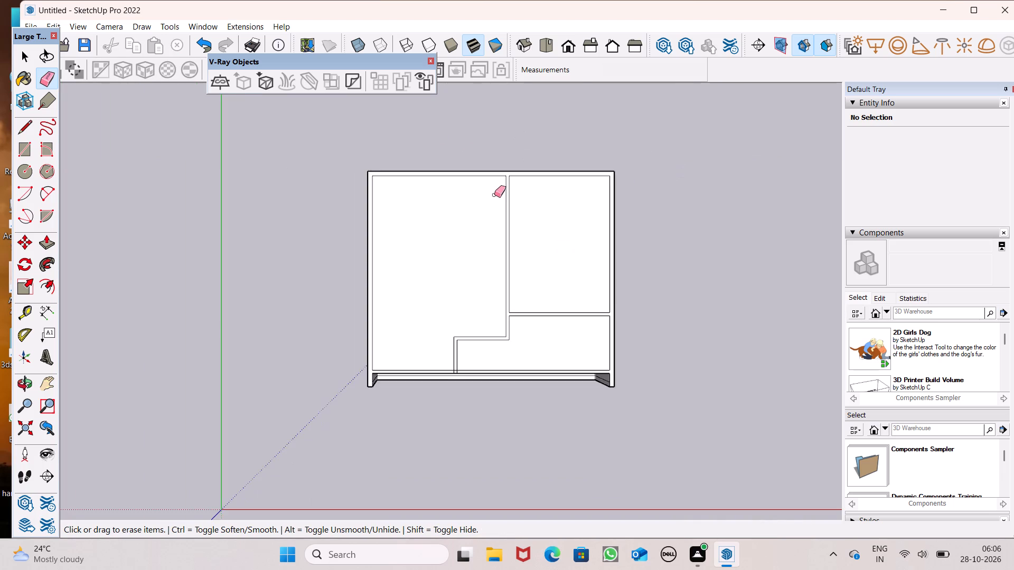
scroll(494, 195, "down", 2)
scroll(487, 392, "up", 6)
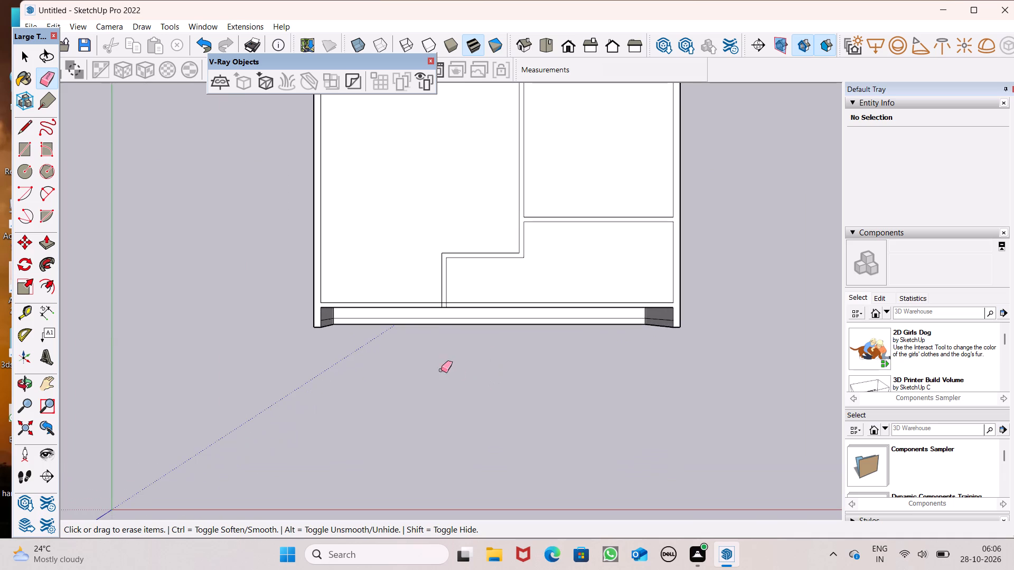
scroll(430, 321, "up", 6)
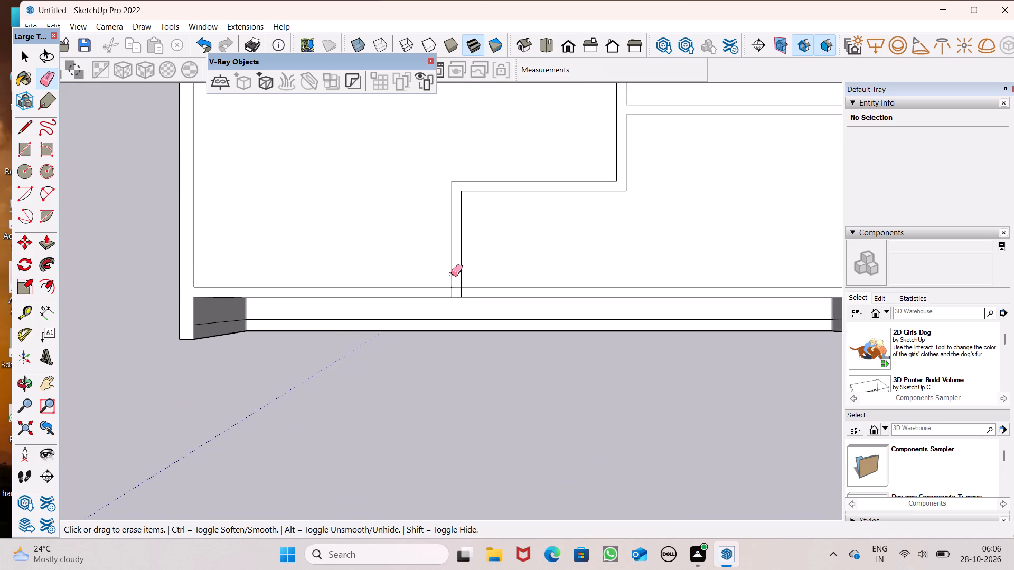
scroll(451, 274, "up", 2)
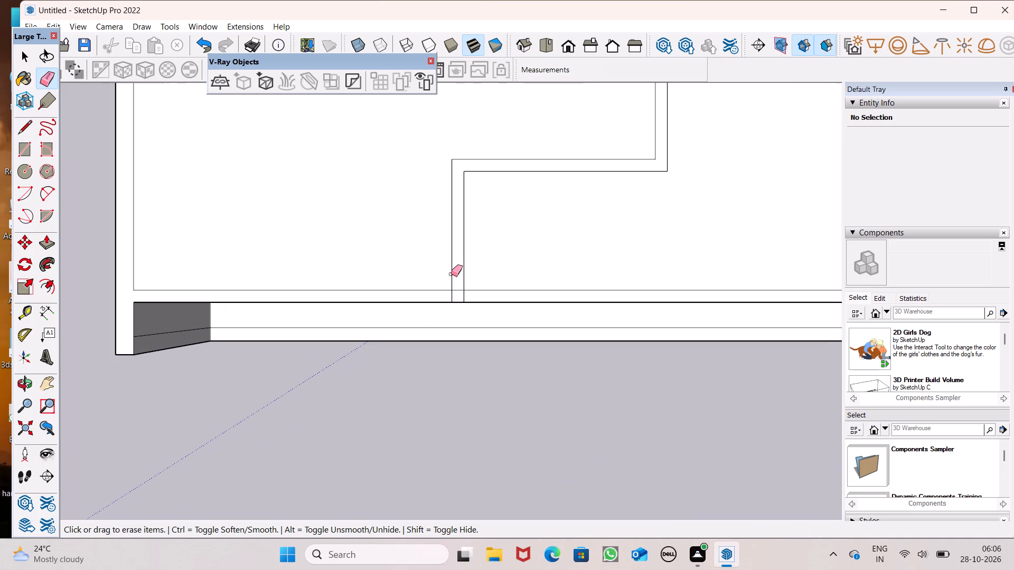
scroll(470, 302, "up", 1)
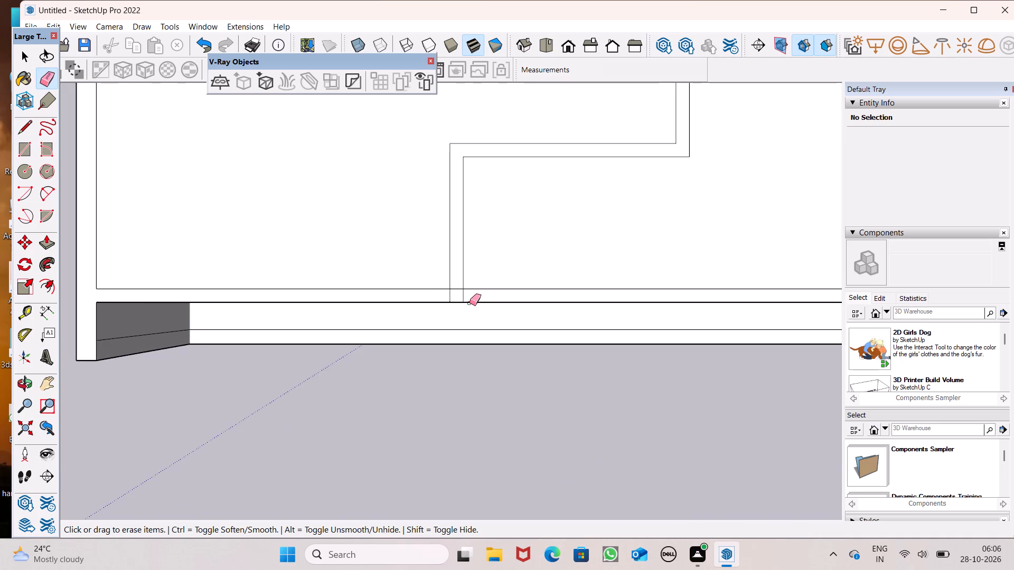
scroll(470, 303, "up", 10)
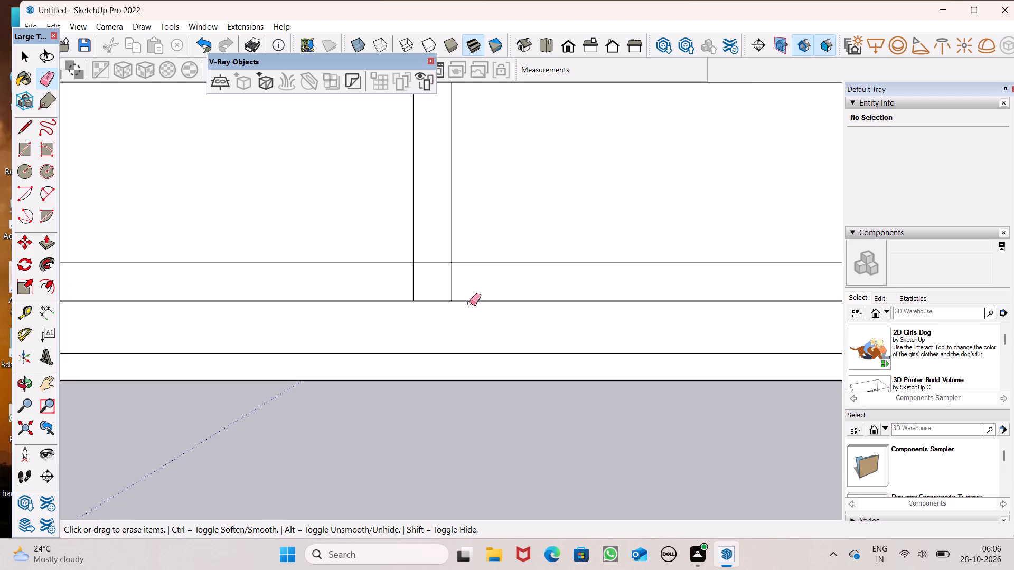
scroll(470, 303, "up", 2)
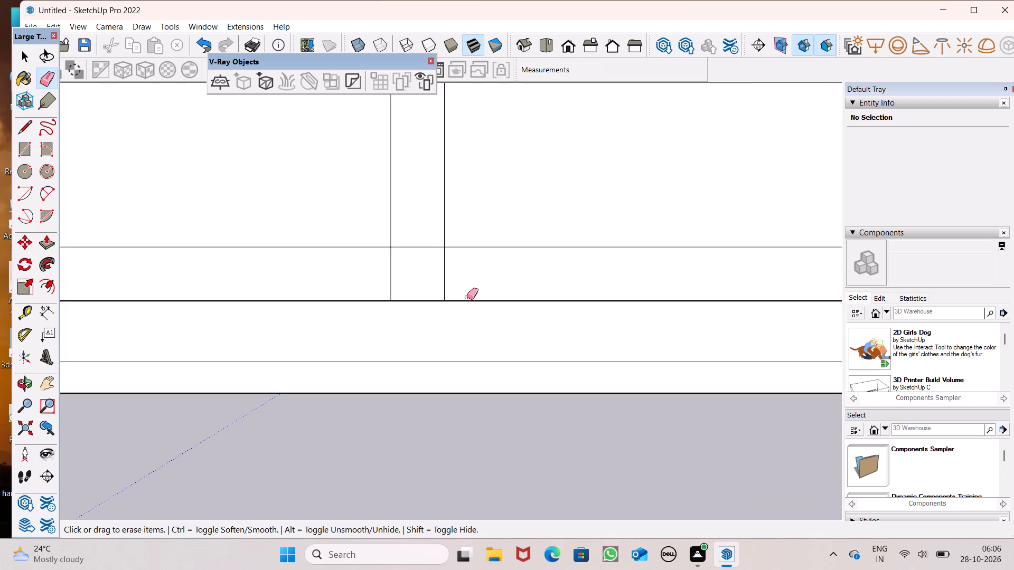
scroll(467, 297, "down", 3)
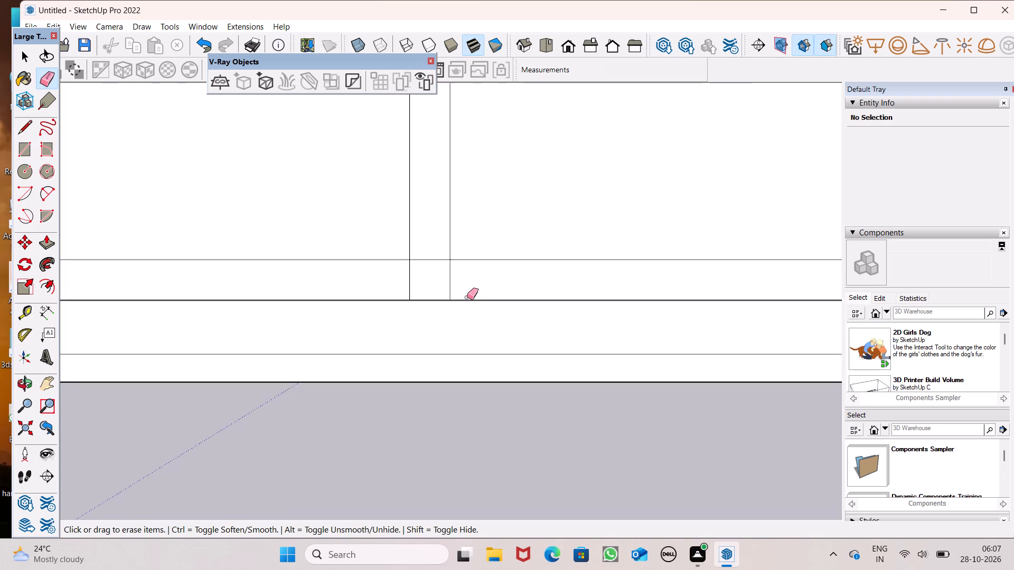
scroll(491, 419, "down", 6)
scroll(442, 300, "down", 6)
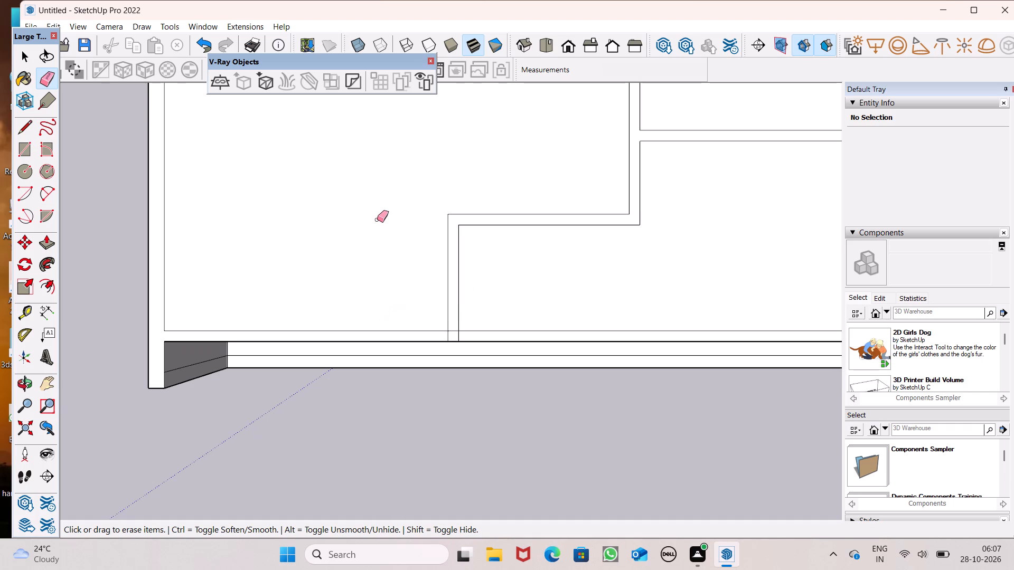
scroll(339, 283, "down", 3)
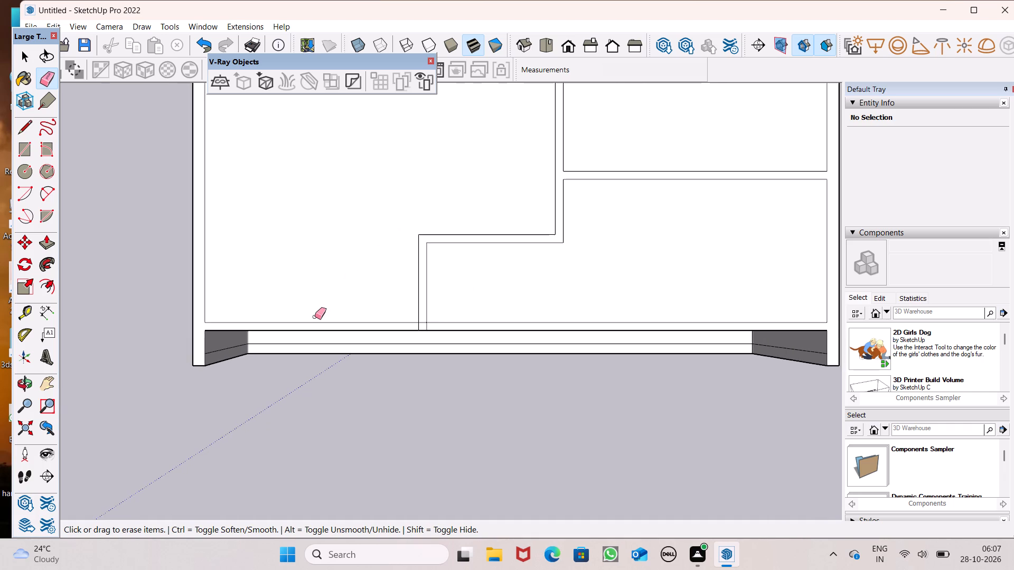
scroll(422, 311, "up", 2)
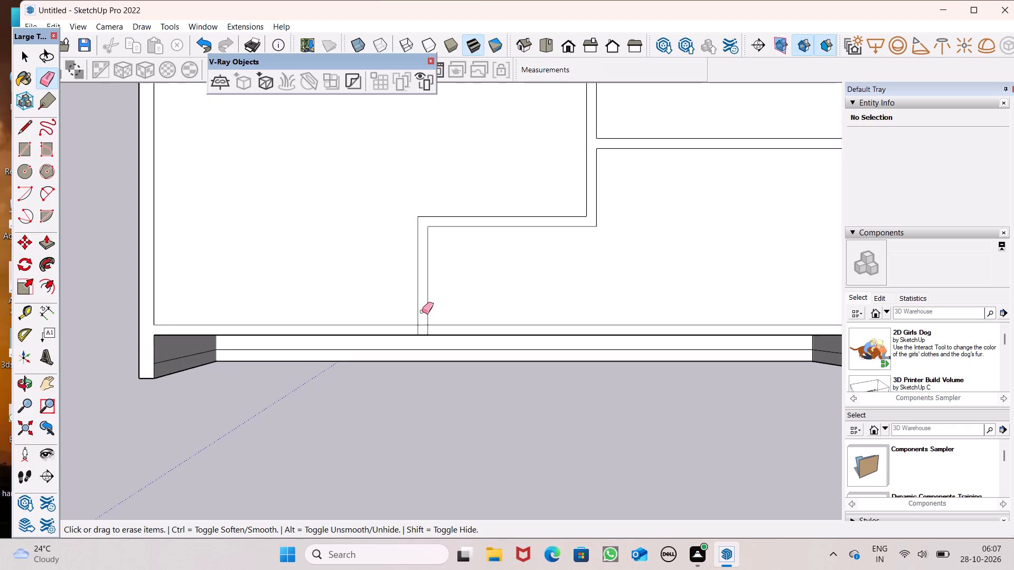
scroll(422, 311, "up", 3)
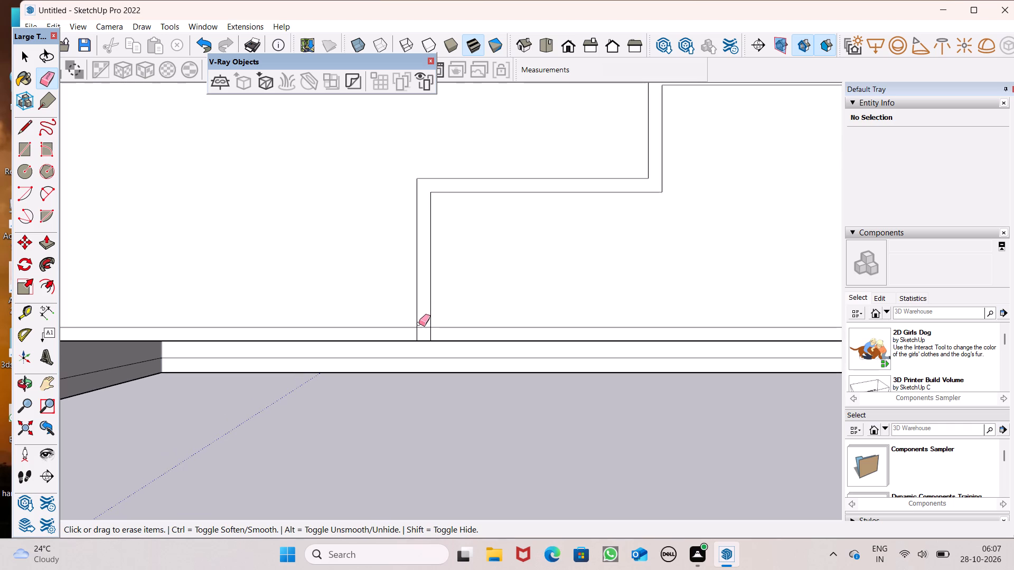
scroll(422, 338, "up", 4)
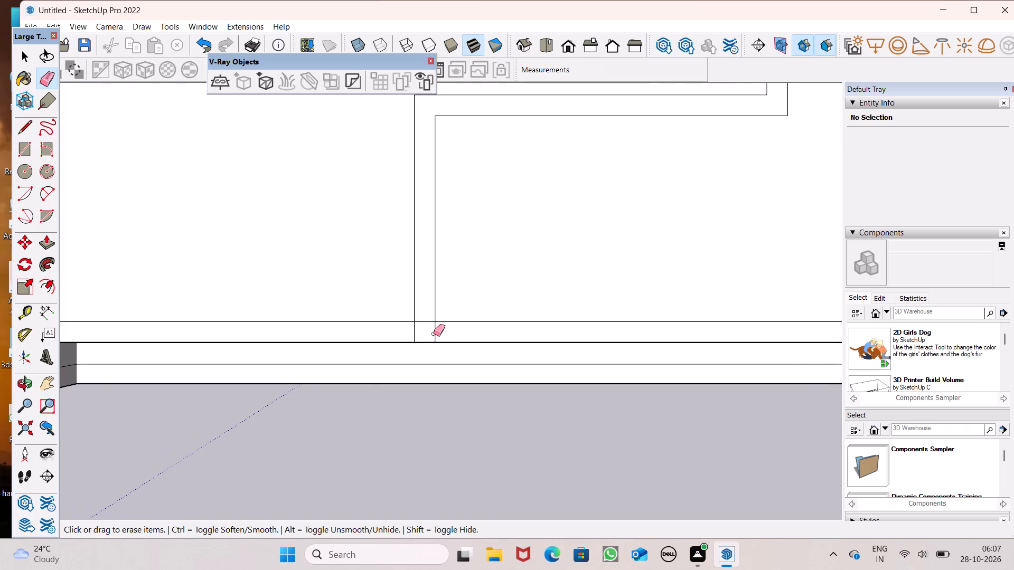
scroll(352, 427, "down", 9)
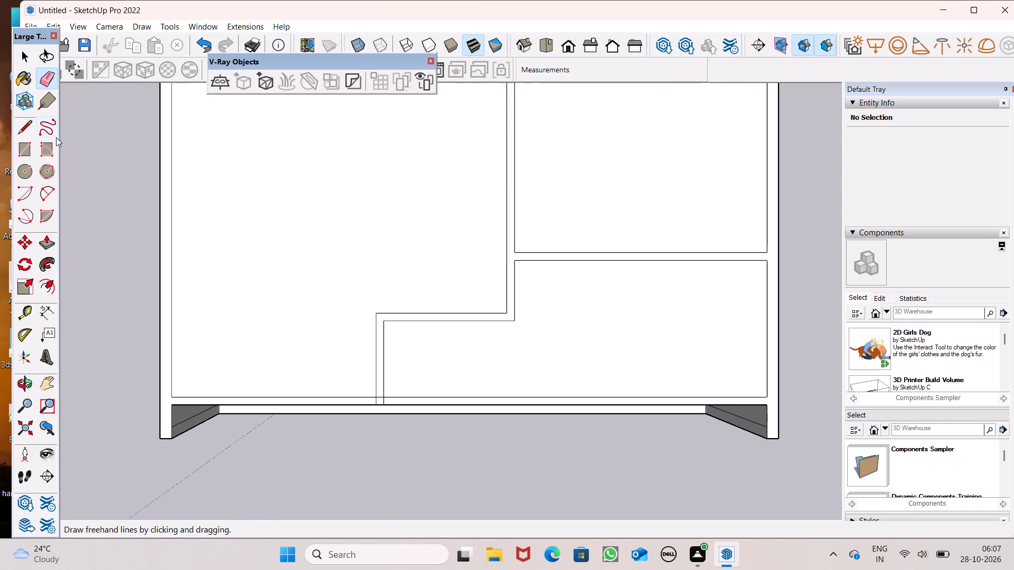
scroll(199, 315, "down", 1)
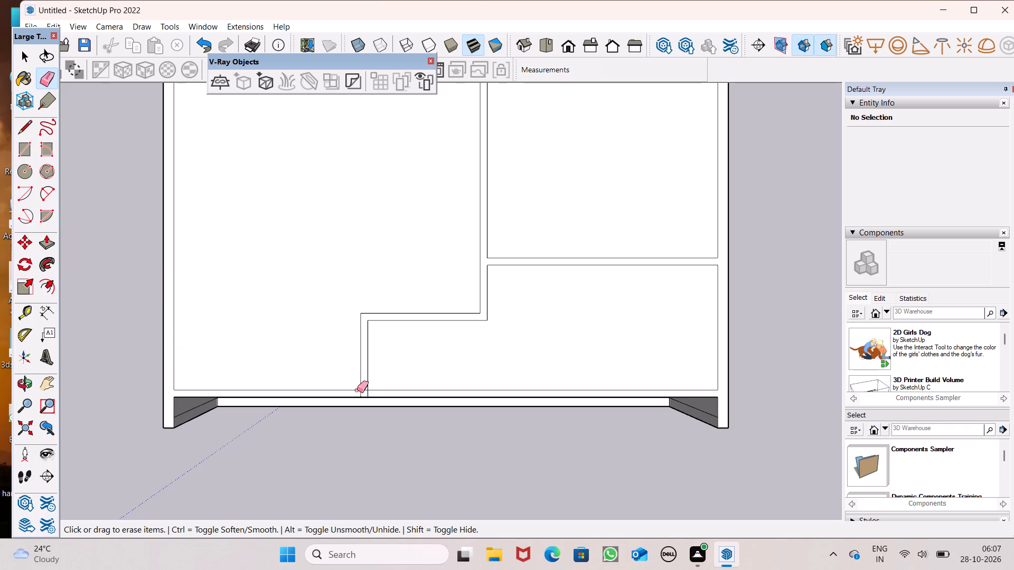
scroll(368, 407, "down", 1)
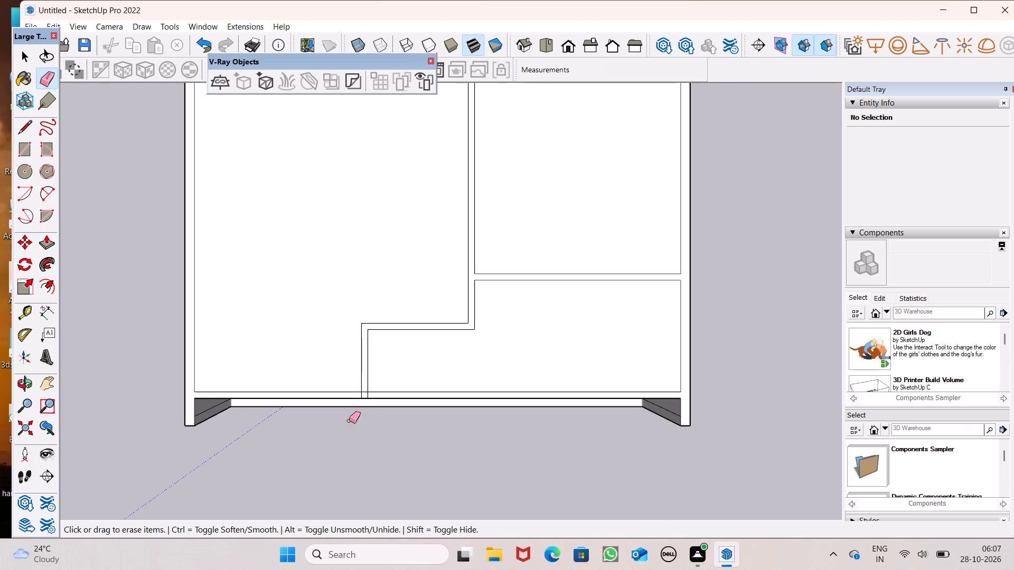
scroll(350, 423, "down", 4)
middle_click_drag(363, 433, 364, 330)
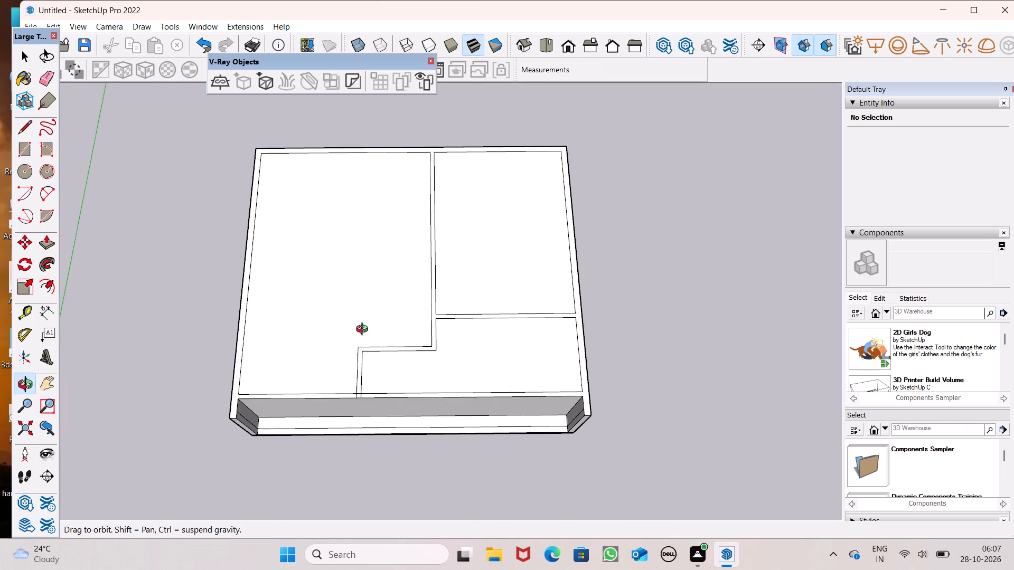
middle_click_drag(364, 330, 358, 415)
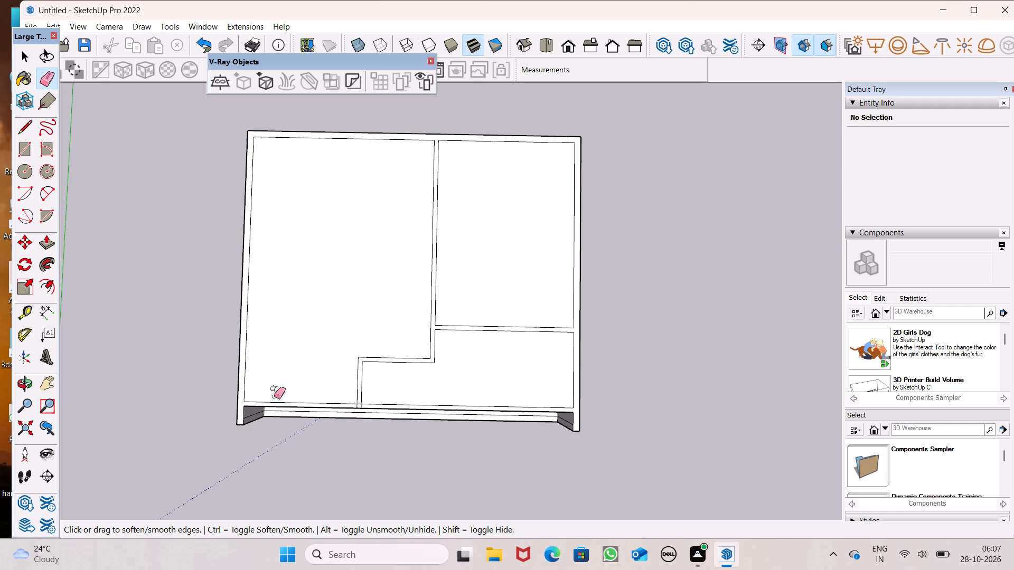
scroll(354, 417, "up", 14)
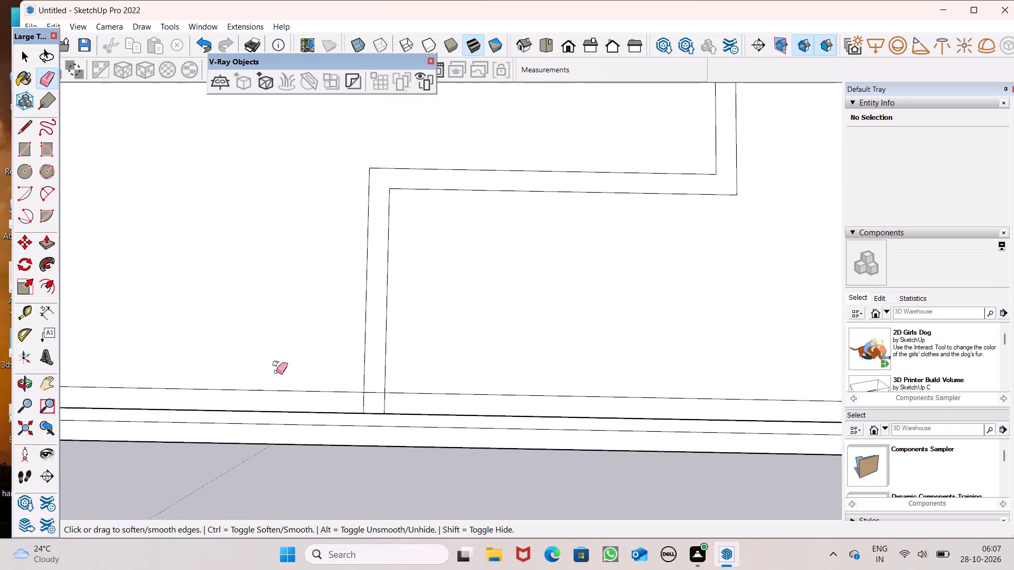
key("space")
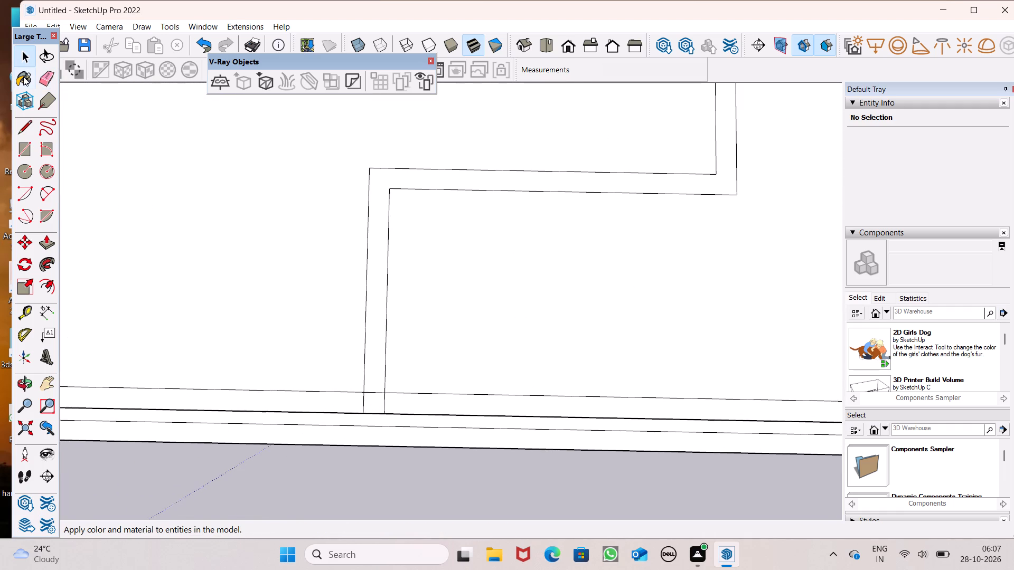
left_click_drag(46, 70, 53, 83)
scroll(403, 427, "up", 6)
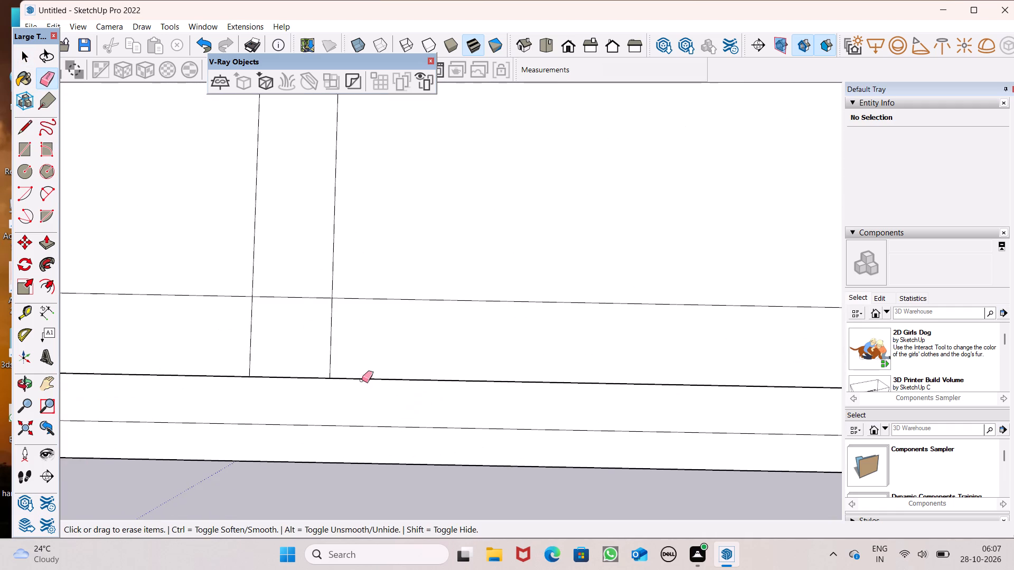
scroll(332, 282, "down", 11)
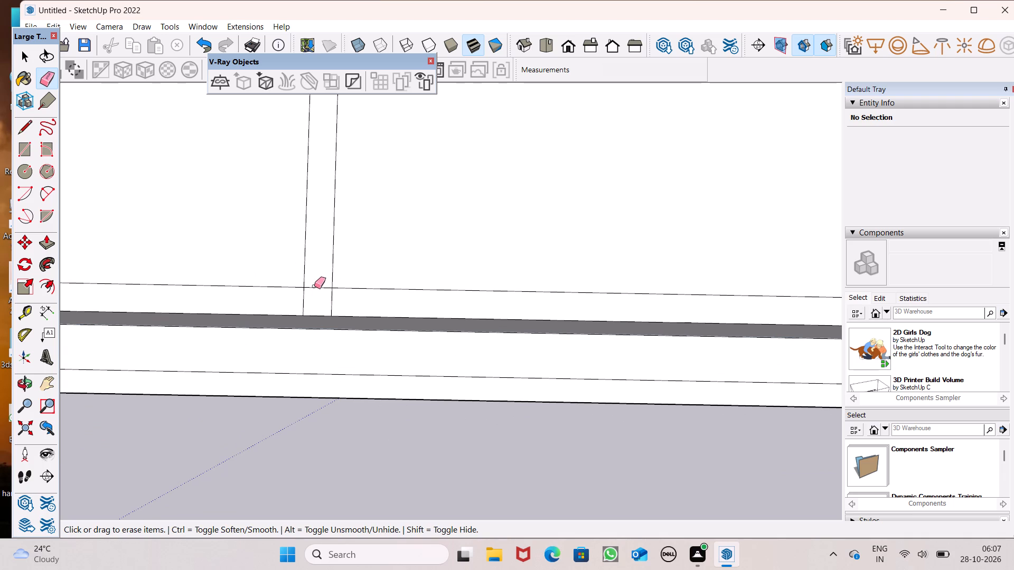
left_click(314, 286)
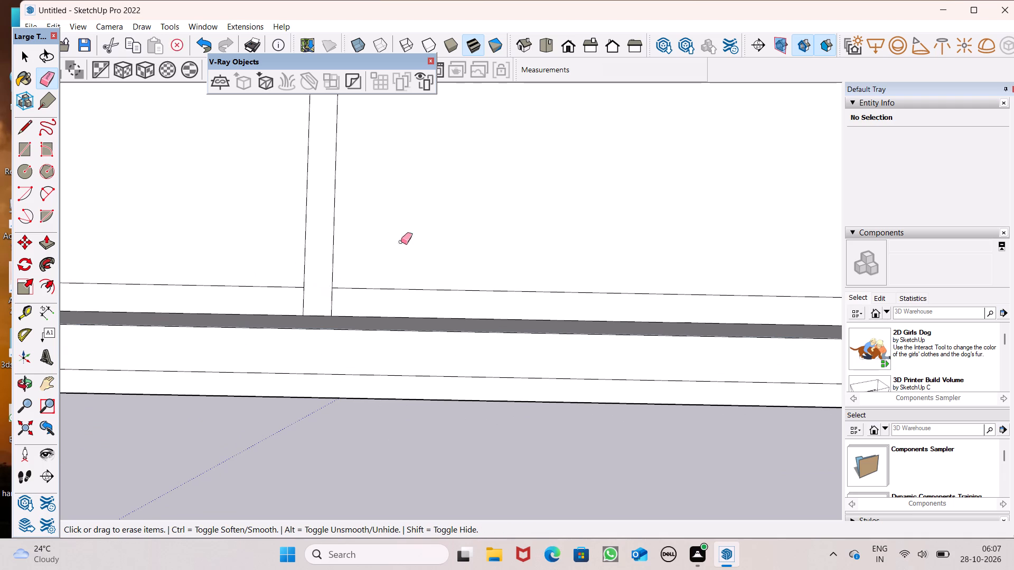
Draw a 9" line across the top of the right side wall, from the front wall's inside corner to the outer edge.
scroll(429, 241, "down", 7)
scroll(471, 347, "down", 6)
scroll(400, 423, "down", 8)
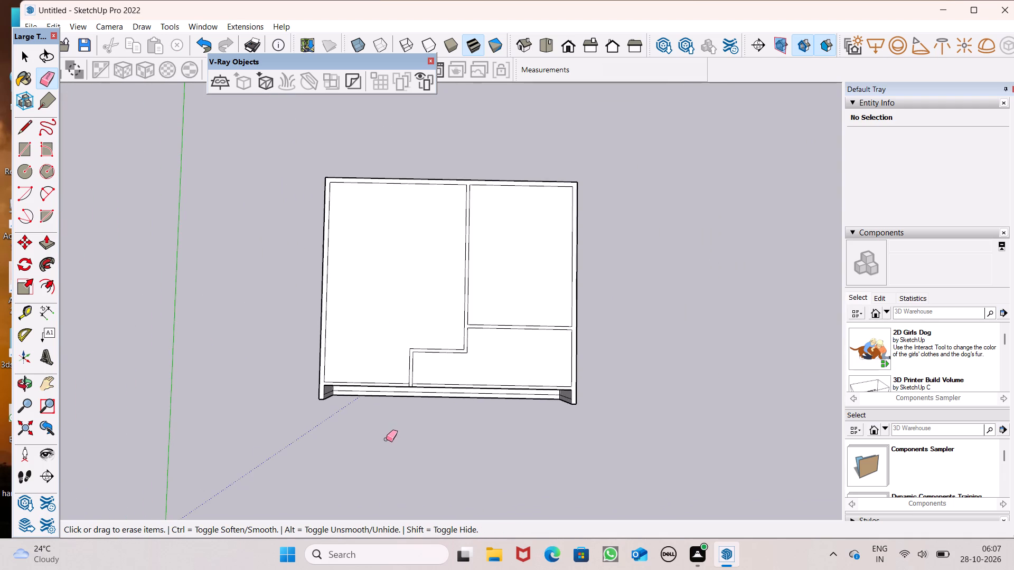
middle_click_drag(383, 440, 375, 451)
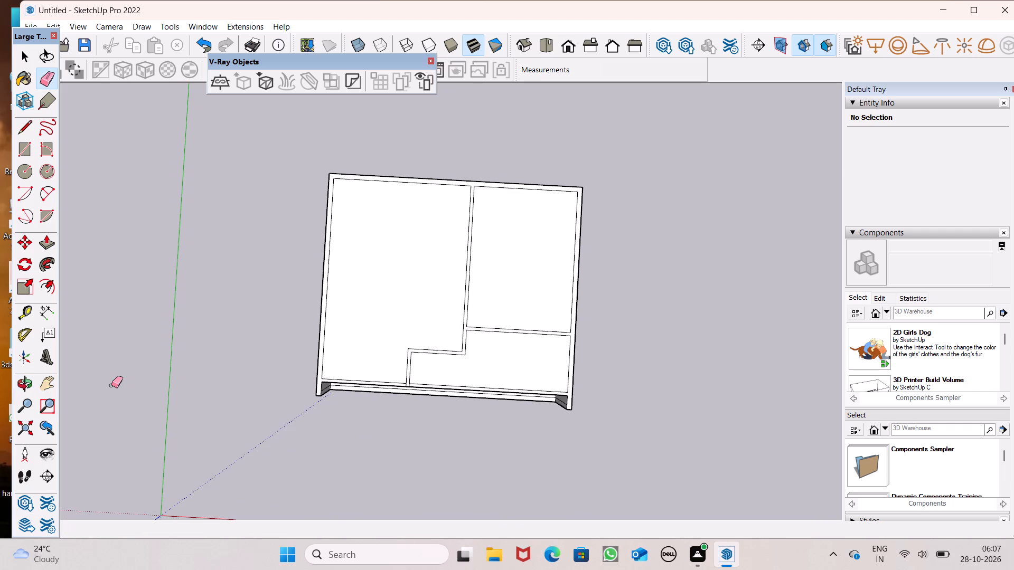
middle_click_drag(138, 396, 163, 386)
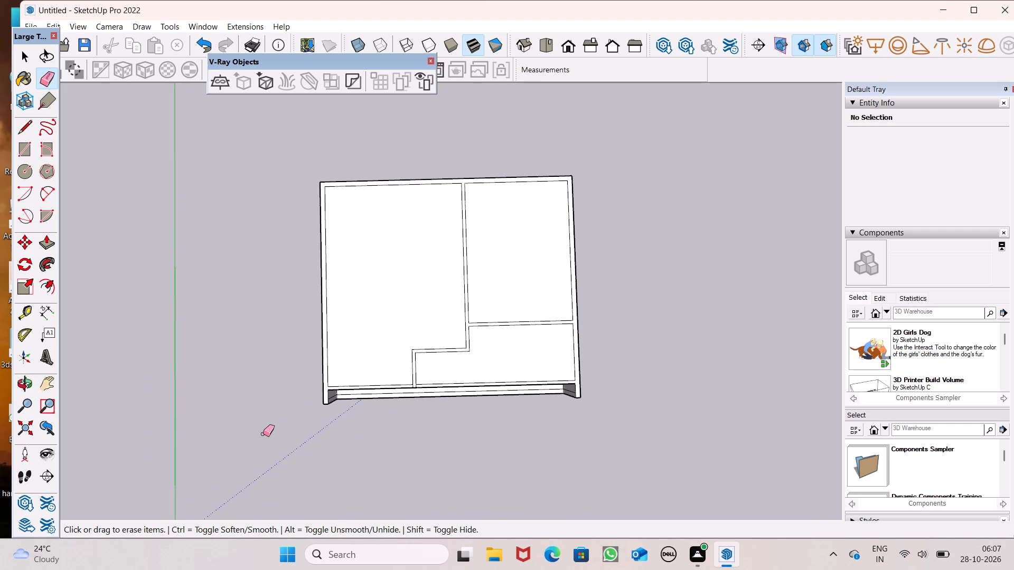
left_click(21, 126)
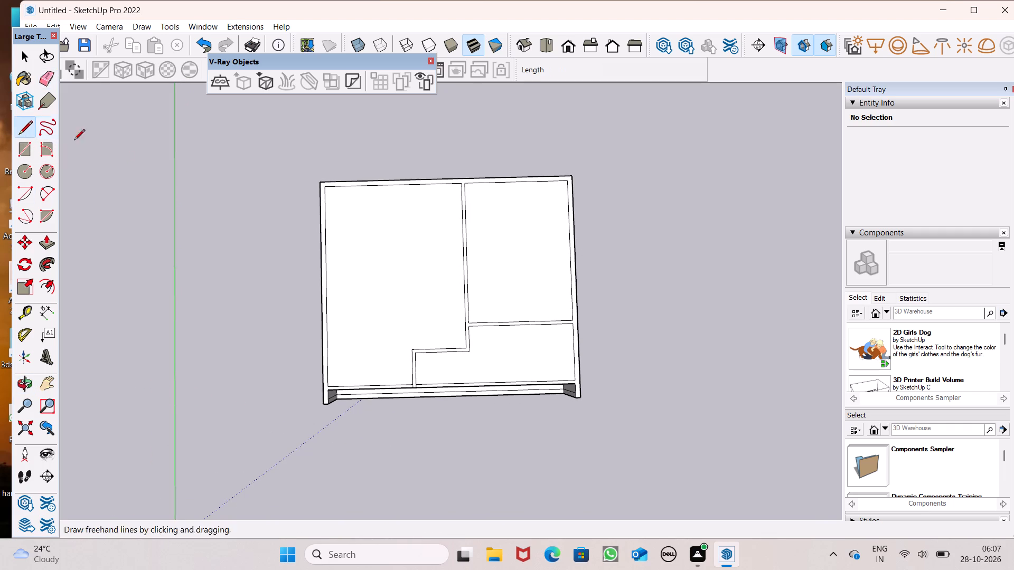
scroll(655, 420, "up", 2)
scroll(583, 413, "down", 1)
scroll(583, 413, "up", 4)
scroll(572, 370, "up", 10)
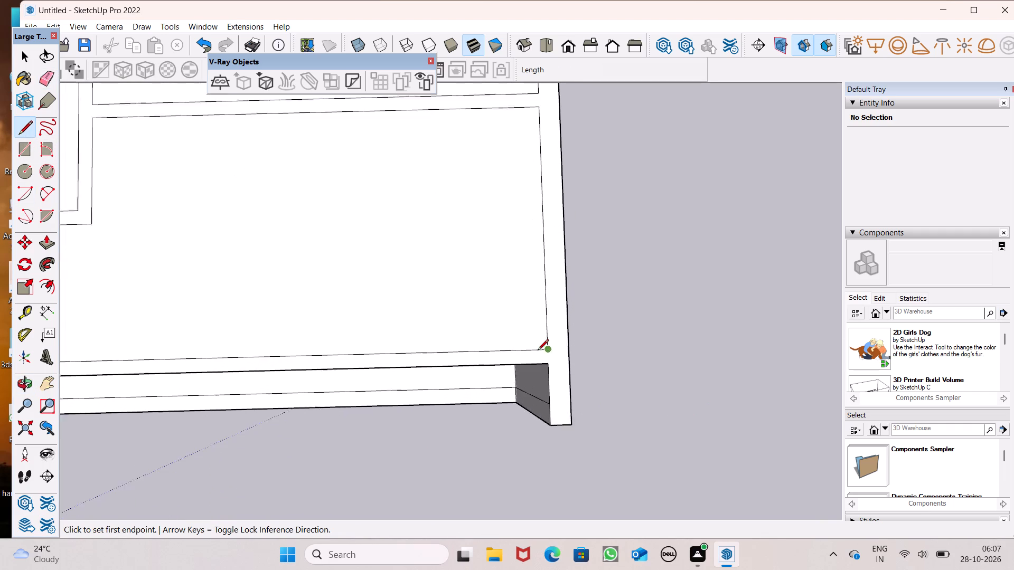
scroll(538, 351, "up", 3)
left_click_drag(557, 371, 565, 370)
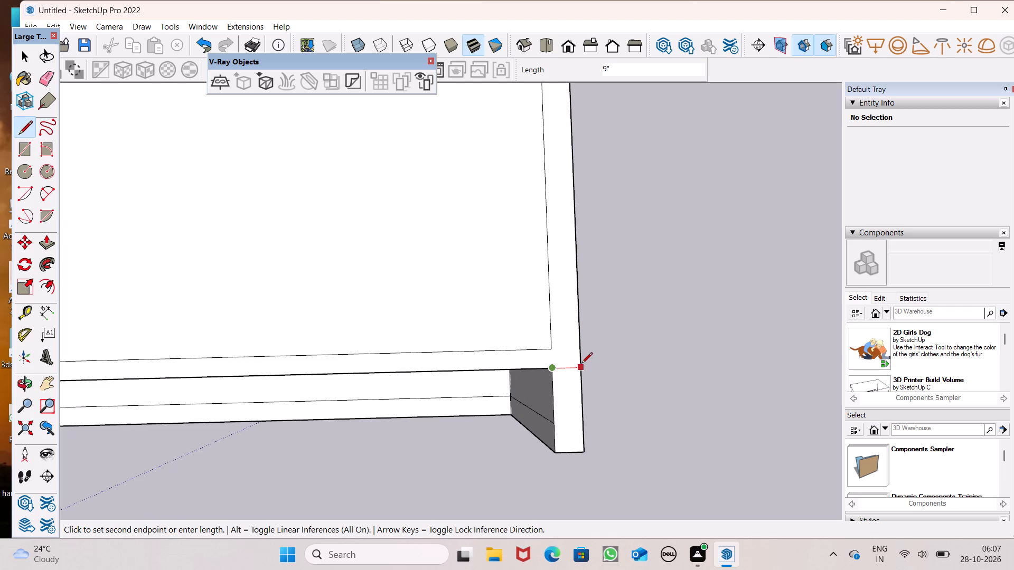
left_click(581, 364)
Draw a matching line across the top of the left side wall, from the front wall's inside corner just past the outer edge.
scroll(627, 280, "down", 8)
scroll(531, 328, "down", 6)
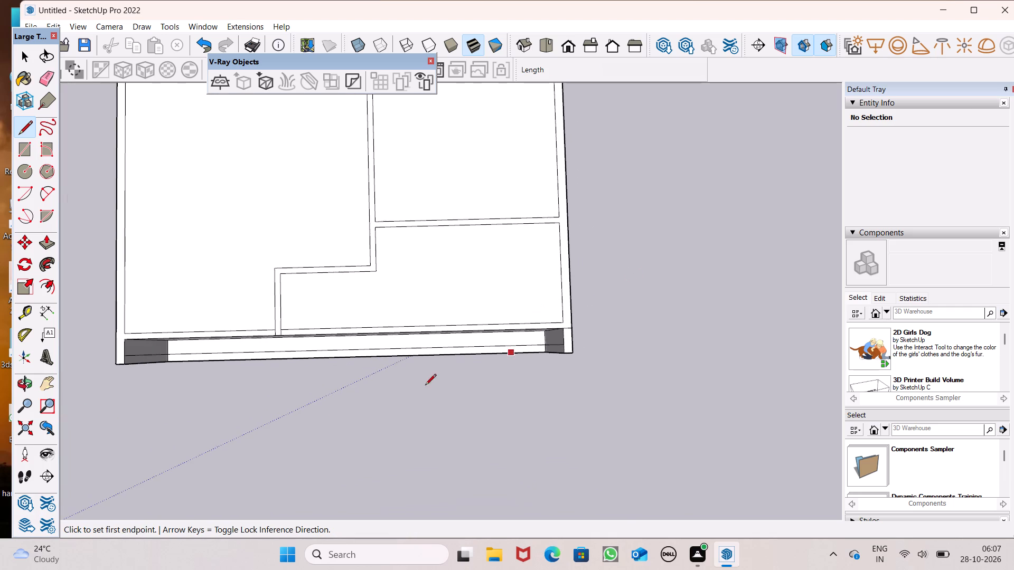
scroll(89, 352, "up", 7)
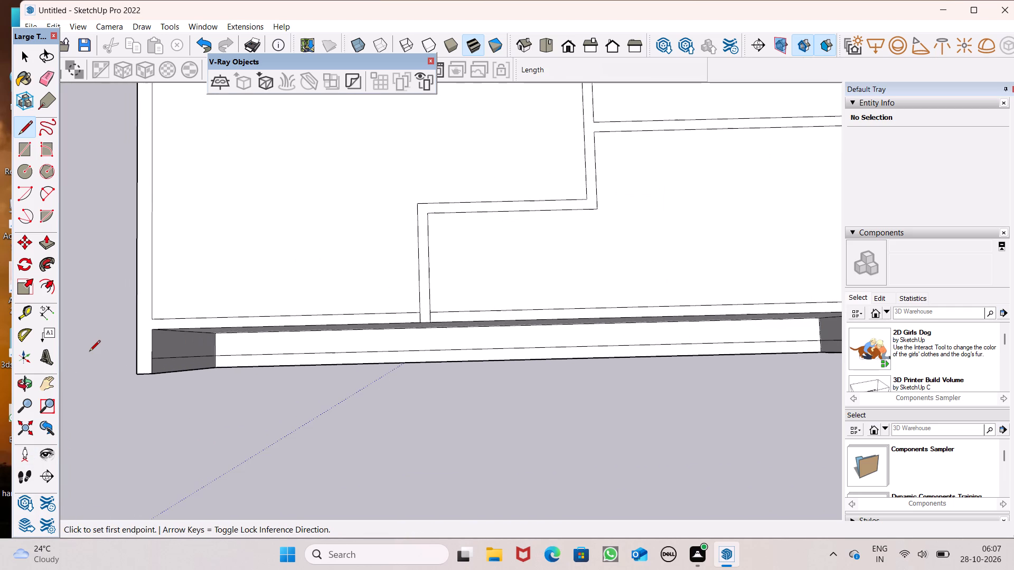
scroll(157, 333, "up", 5)
left_click(161, 330)
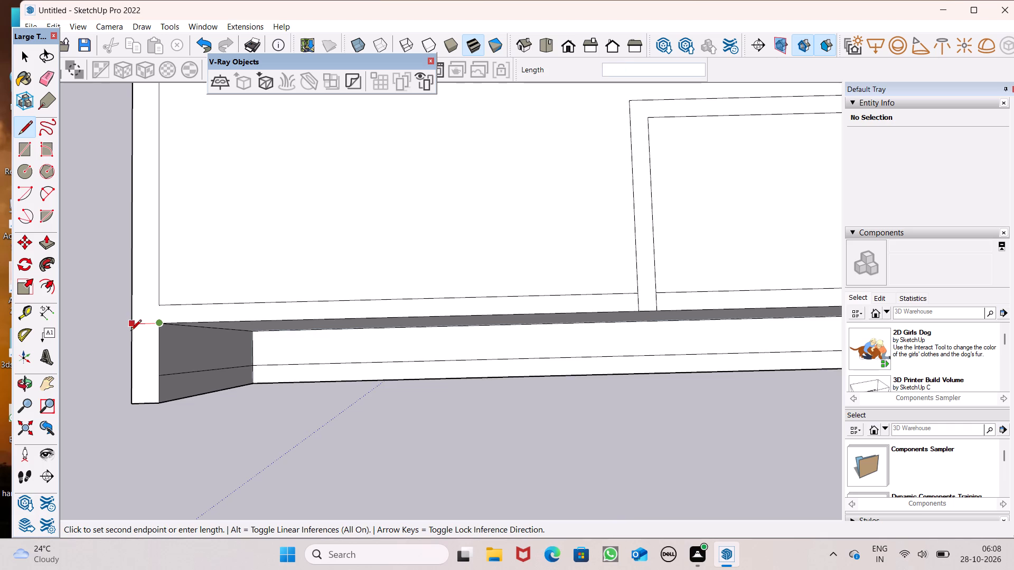
left_click(128, 330)
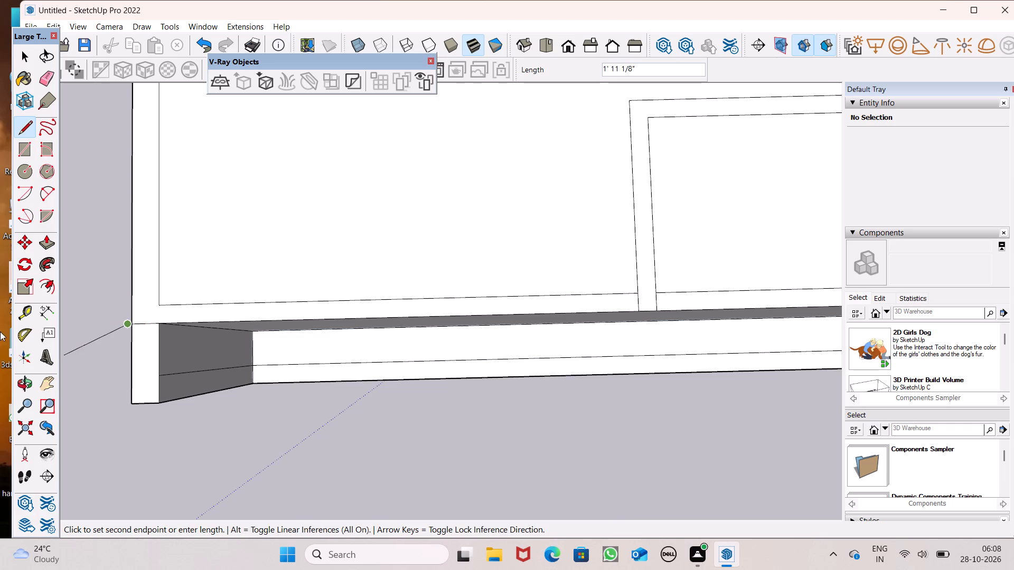
Erase the stub of the new line that projects beyond the left wall's outer edge.
key("space")
left_click(39, 76)
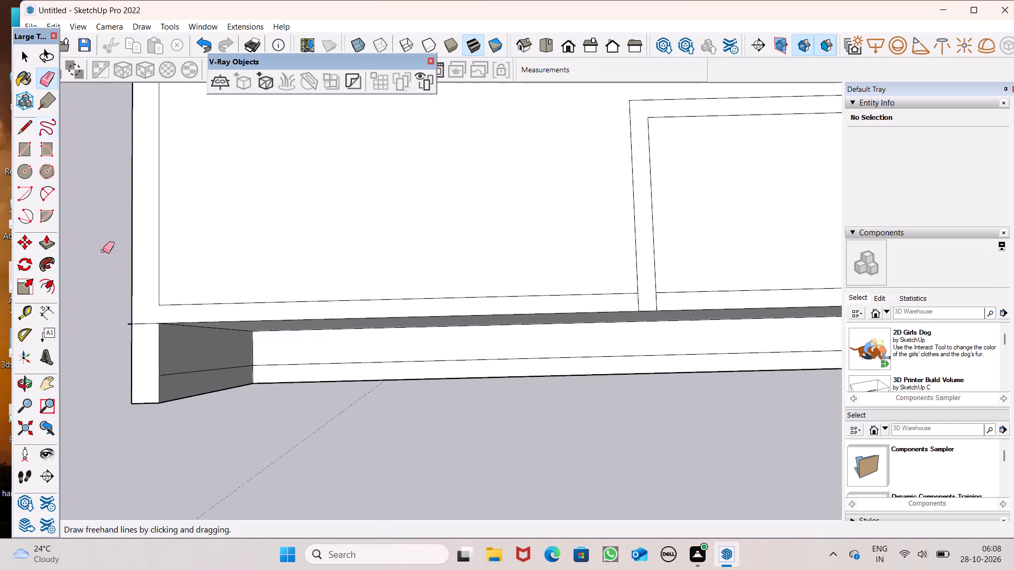
scroll(183, 326, "up", 6)
scroll(144, 341, "down", 1)
scroll(144, 341, "up", 6)
left_click(192, 260)
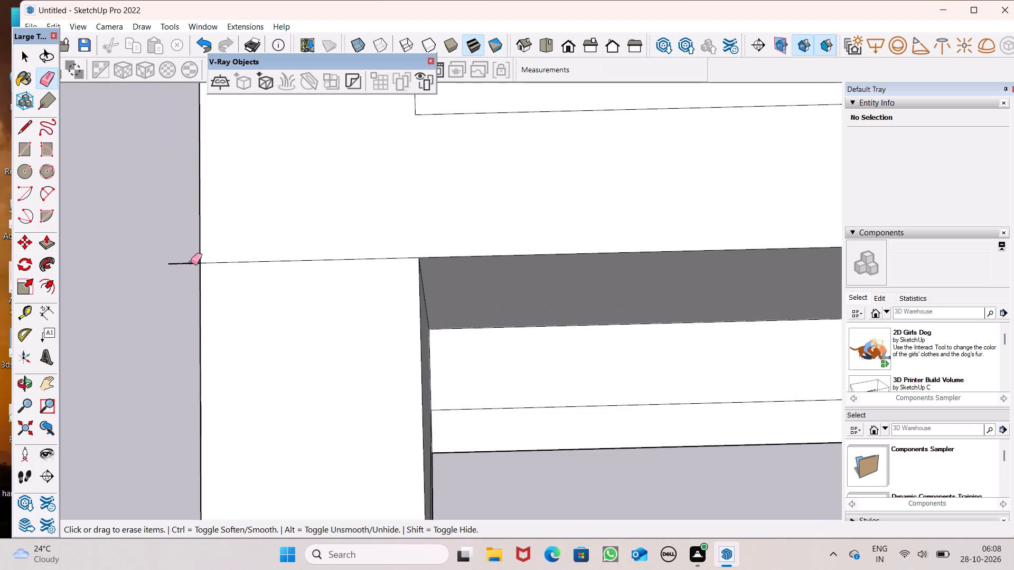
Erase the remaining piece of line that projects beyond the left side wall's outer edge.
left_click_drag(171, 254, 171, 284)
key("space")
Erase the short segment of the front partition's left edge that crosses the front wall's thickness.
scroll(154, 230, "down", 7)
scroll(197, 270, "down", 2)
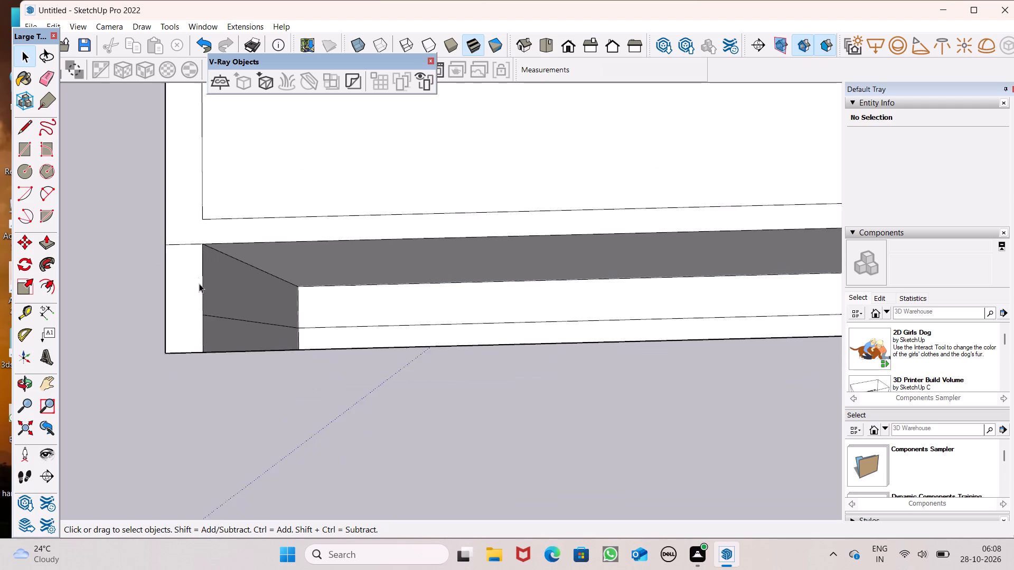
scroll(199, 283, "down", 7)
scroll(231, 413, "down", 7)
scroll(234, 317, "up", 2)
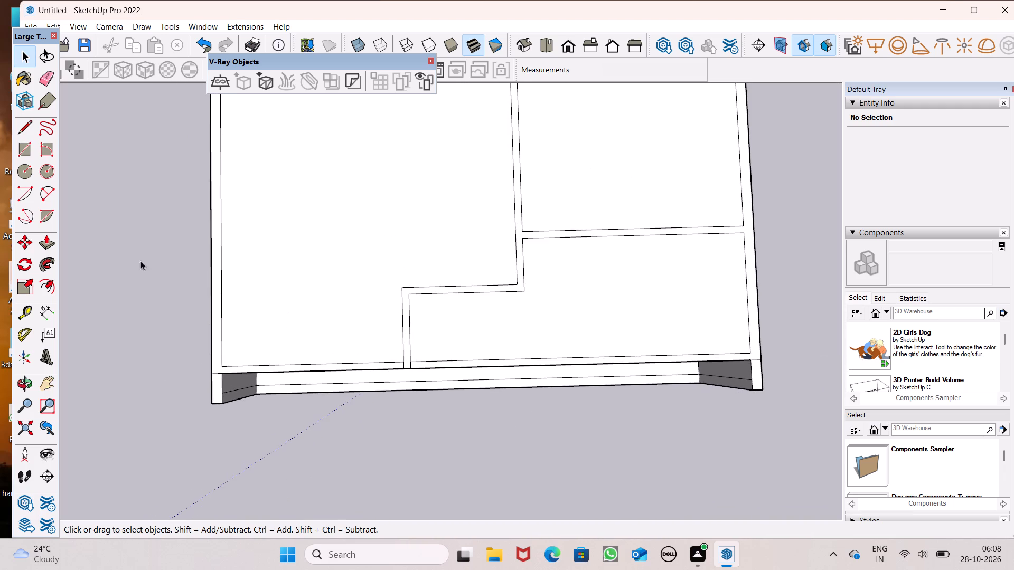
scroll(438, 325, "down", 2)
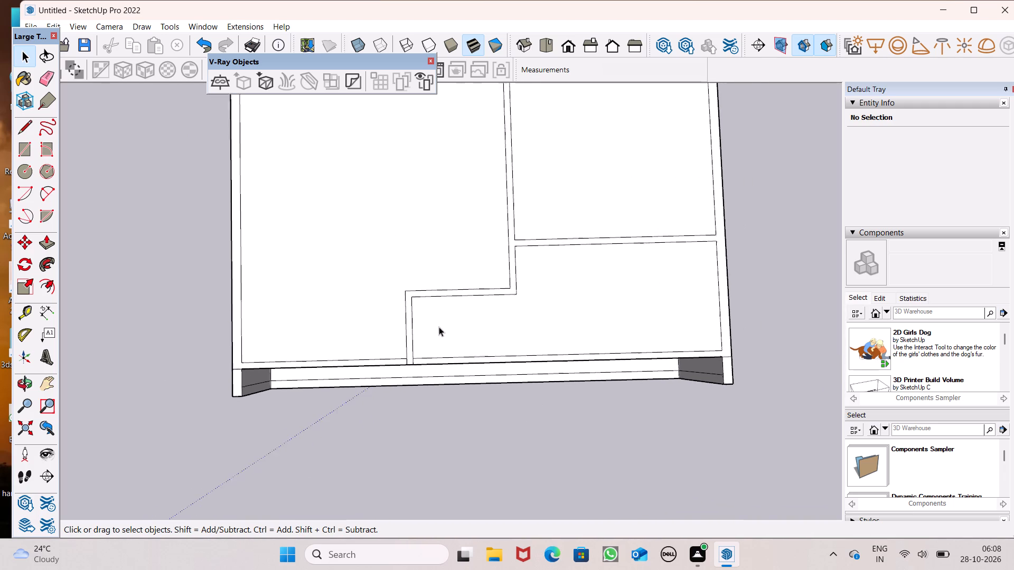
scroll(439, 327, "down", 2)
scroll(431, 235, "up", 2)
left_click(50, 77)
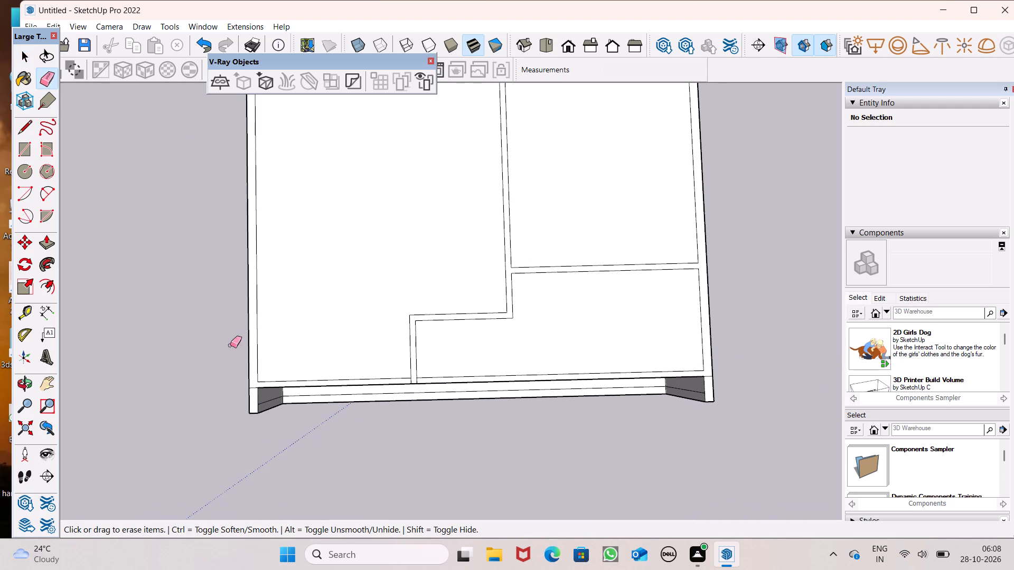
scroll(246, 364, "up", 5)
scroll(381, 368, "down", 2)
scroll(494, 420, "up", 5)
scroll(522, 364, "up", 4)
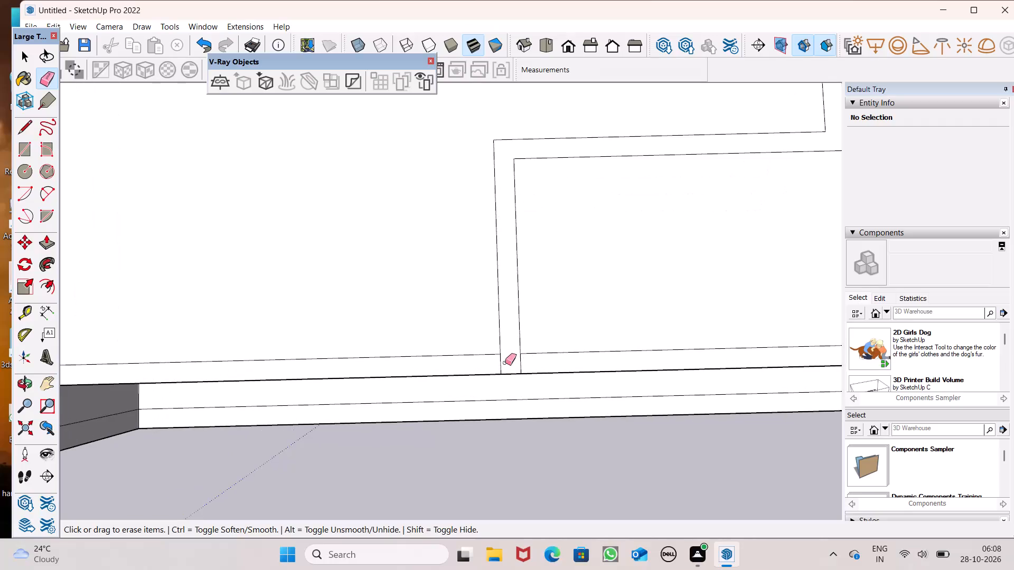
left_click_drag(504, 362, 495, 366)
key("space")
Pull the connected top face of the perimeter walls and partitions up 1' 5", excluding the projecting side walls.
scroll(420, 341, "down", 10)
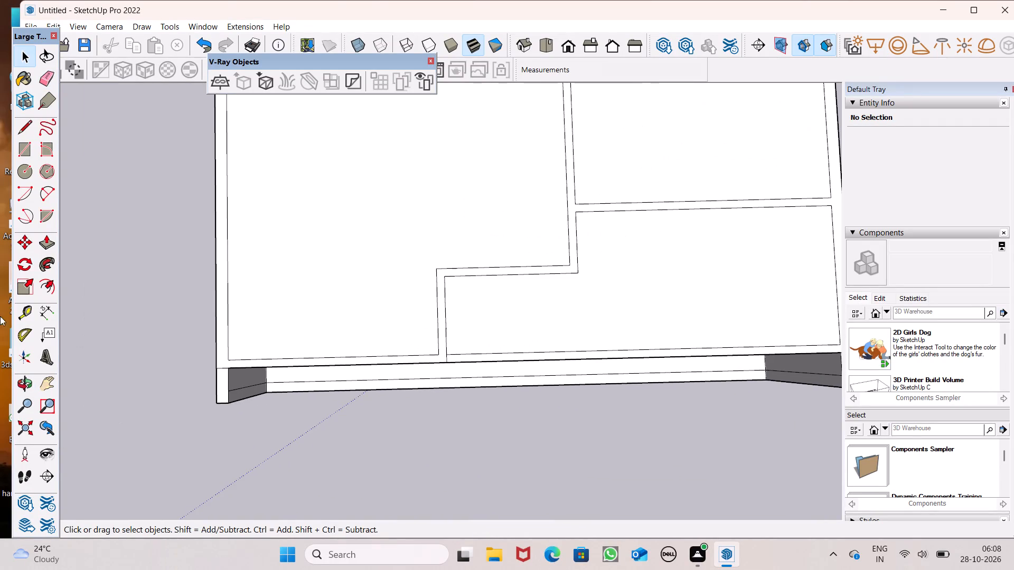
left_click(51, 244)
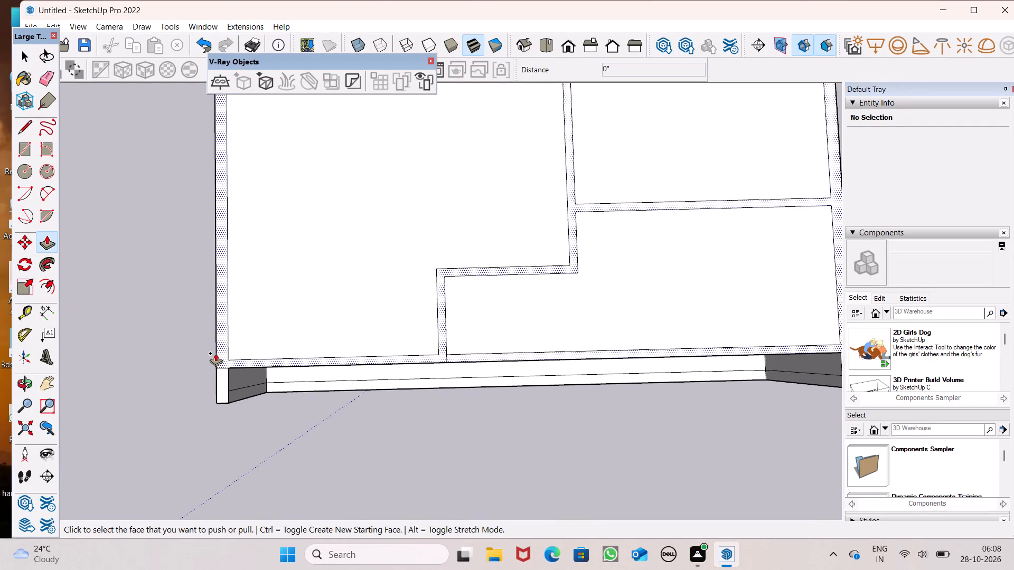
left_click_drag(226, 356, 220, 340)
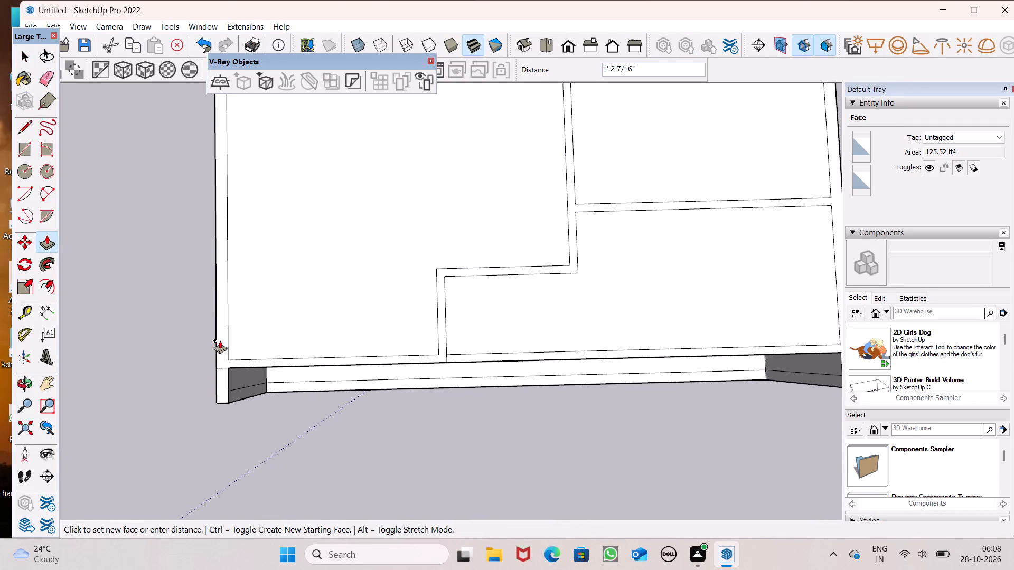
left_click_drag(220, 340, 190, 348)
middle_click_drag(245, 388, 247, 139)
scroll(236, 220, "up", 4)
scroll(278, 275, "down", 6)
scroll(294, 314, "up", 1)
middle_click_drag(294, 314, 329, 305)
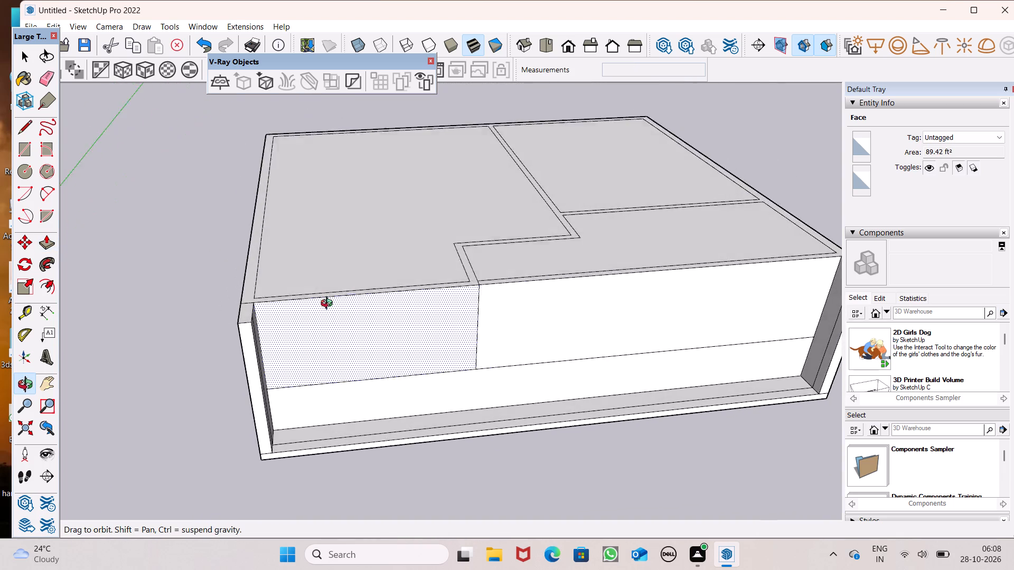
middle_click_drag(329, 305, 329, 320)
scroll(253, 310, "up", 3)
left_click_drag(244, 312, 244, 303)
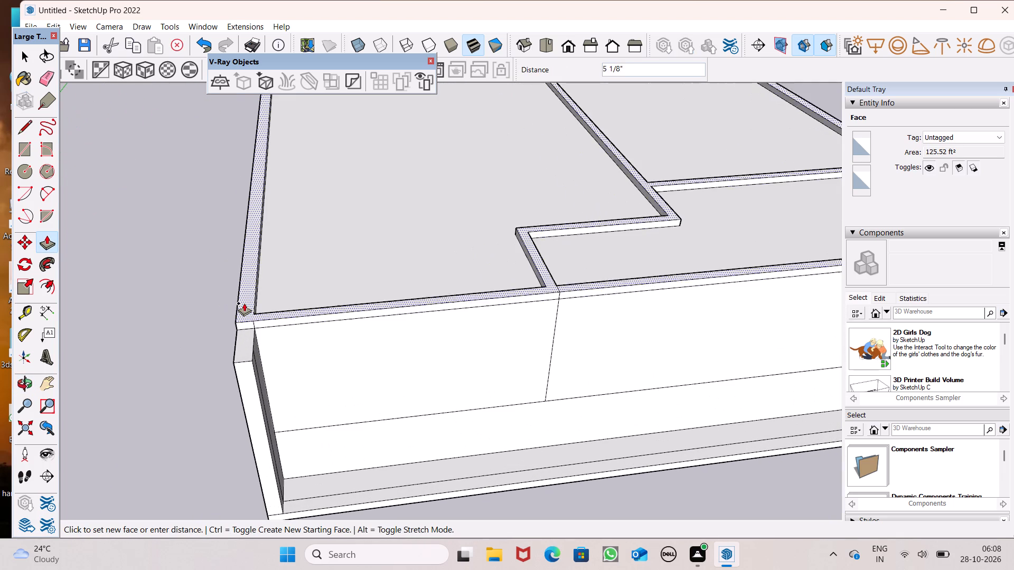
left_click_drag(244, 303, 243, 281)
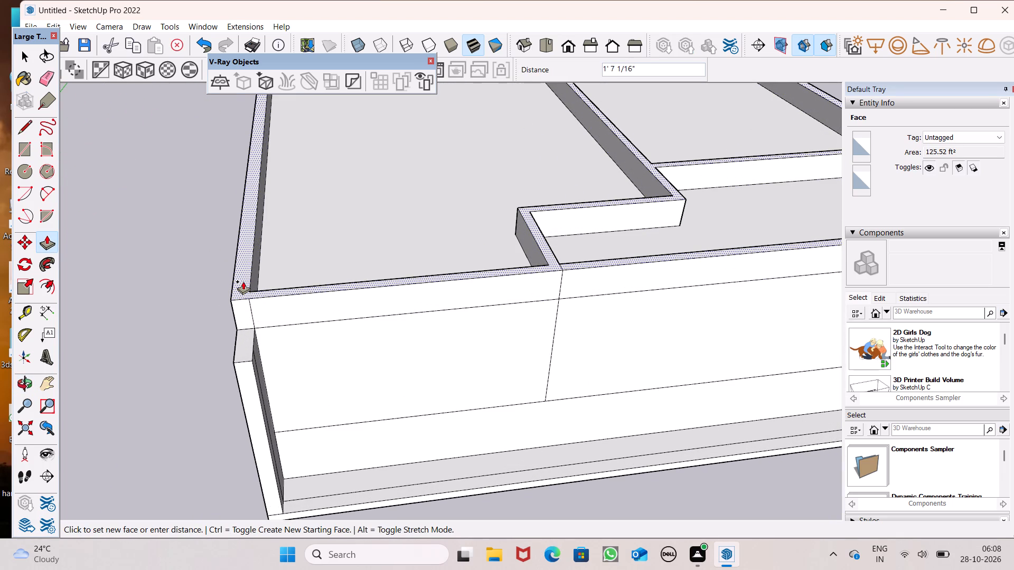
left_click_drag(243, 281, 243, 281)
type("1'5")
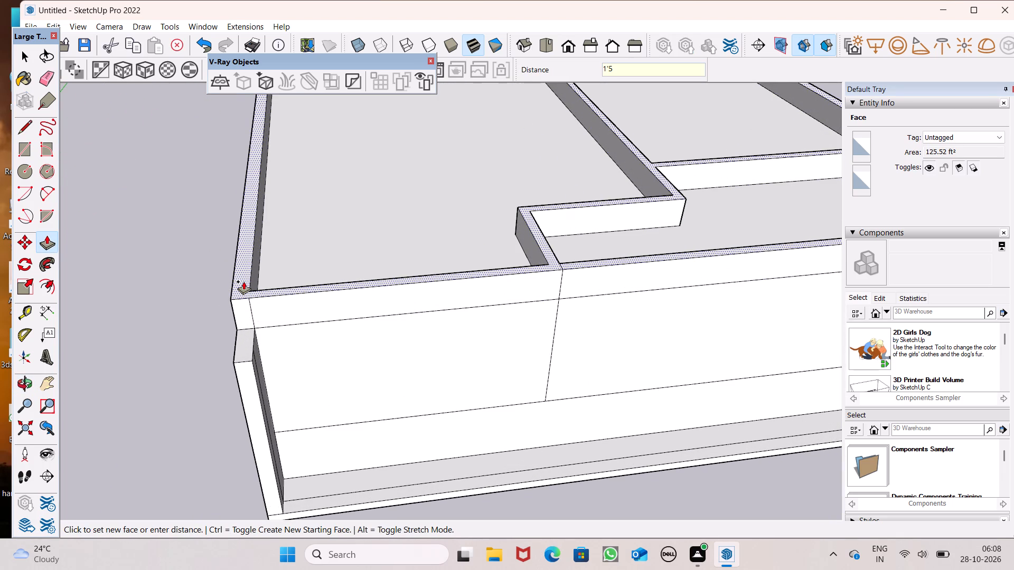
left_click_drag(243, 281, 245, 281)
key("shift+quotedbl")
key("Return")
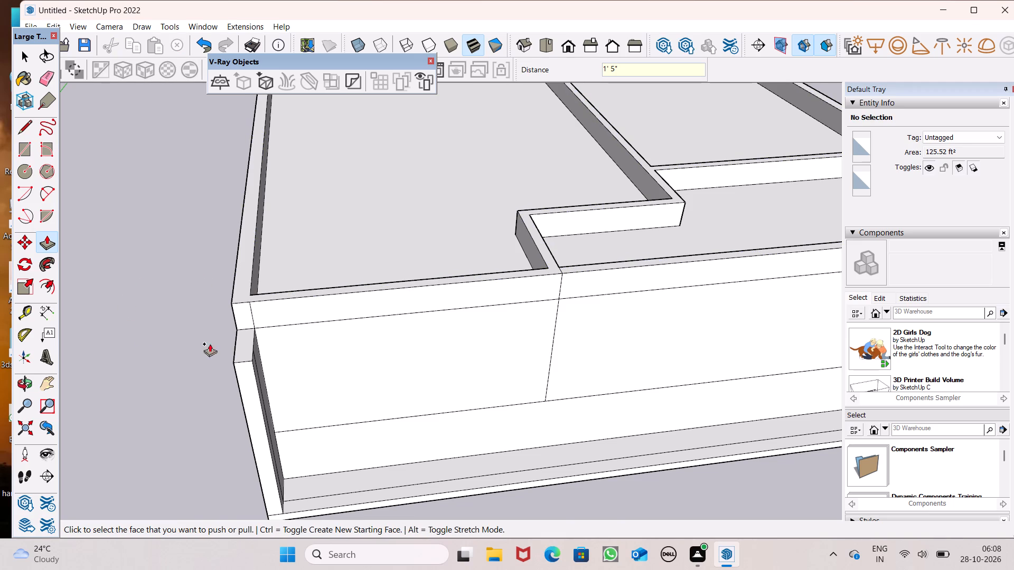
Measure the front wall's height from the base of the raised band down to the slab.
middle_click_drag(237, 337, 200, 291)
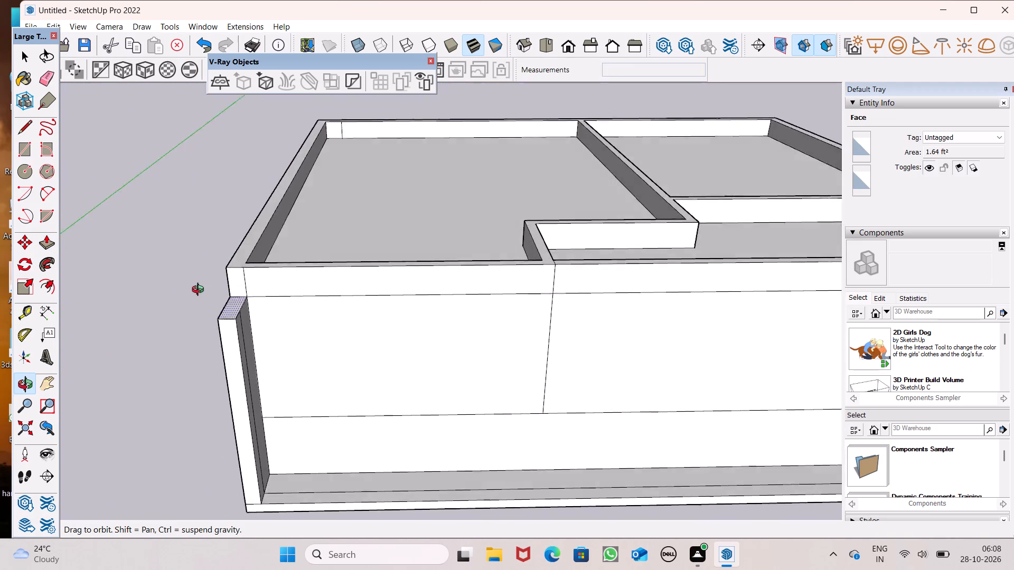
middle_click_drag(200, 291, 117, 324)
middle_click_drag(137, 290, 205, 168)
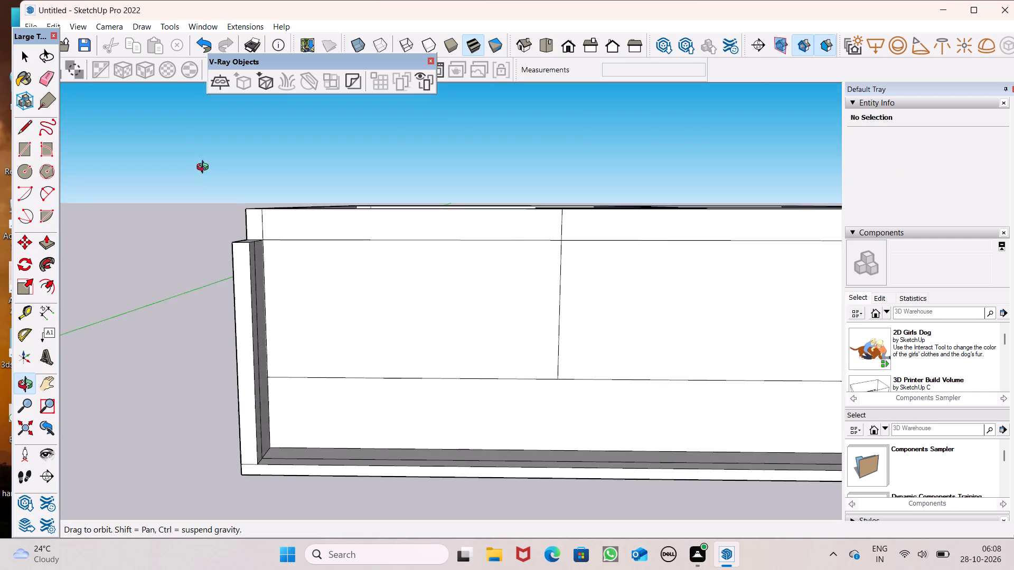
middle_click_drag(205, 168, 195, 168)
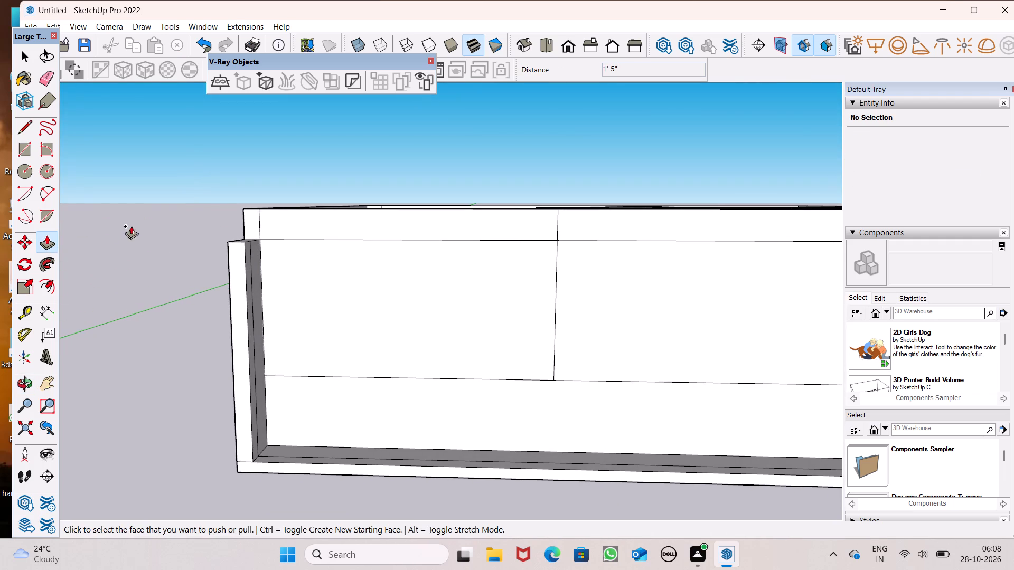
scroll(140, 239, "down", 8)
scroll(235, 339, "up", 6)
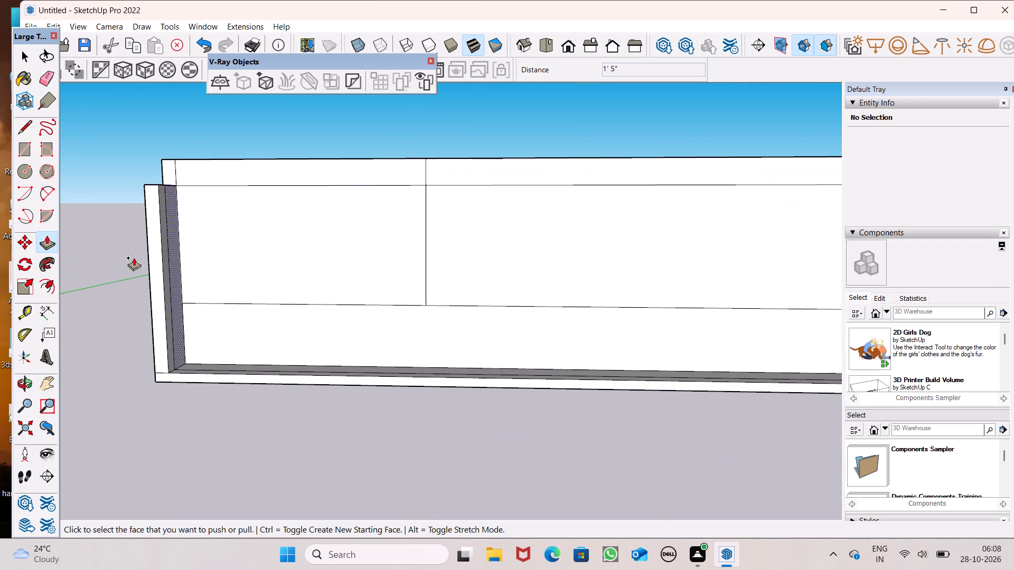
left_click(49, 313)
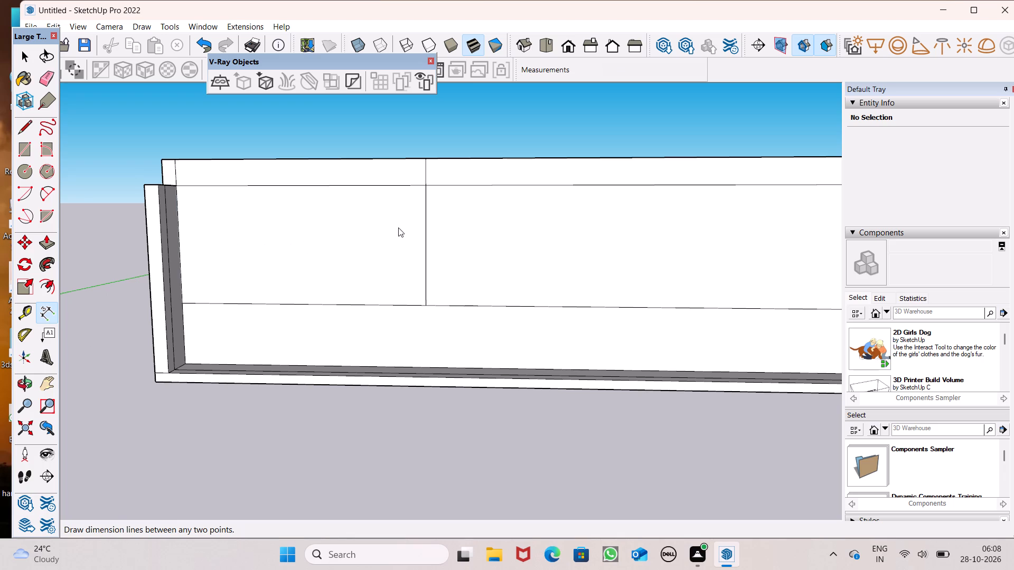
left_click(425, 183)
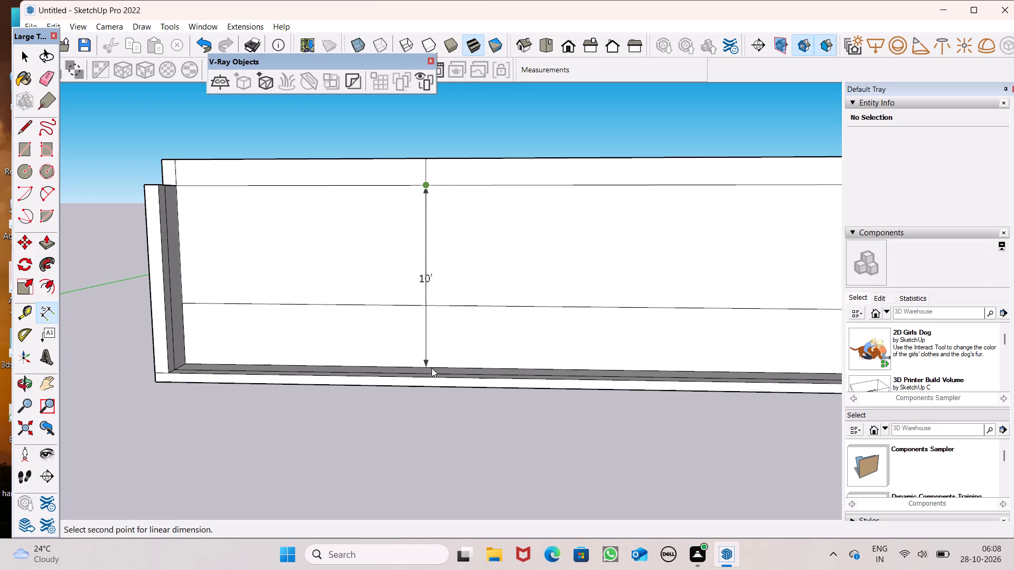
key("space")
Pull the top face of the raised walls and partitions up 10' for the upper storey.
scroll(168, 268, "down", 5)
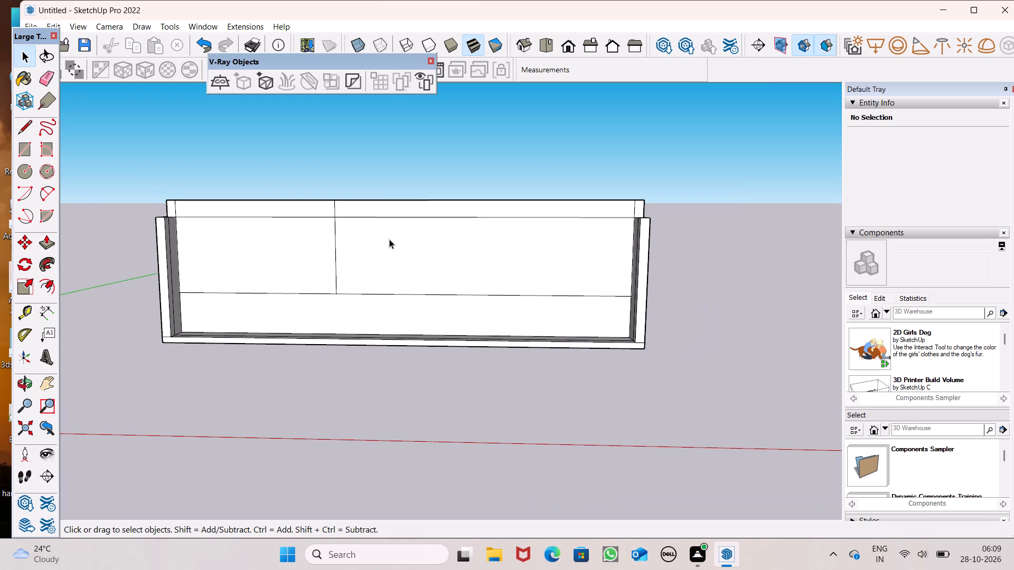
scroll(368, 330, "down", 4)
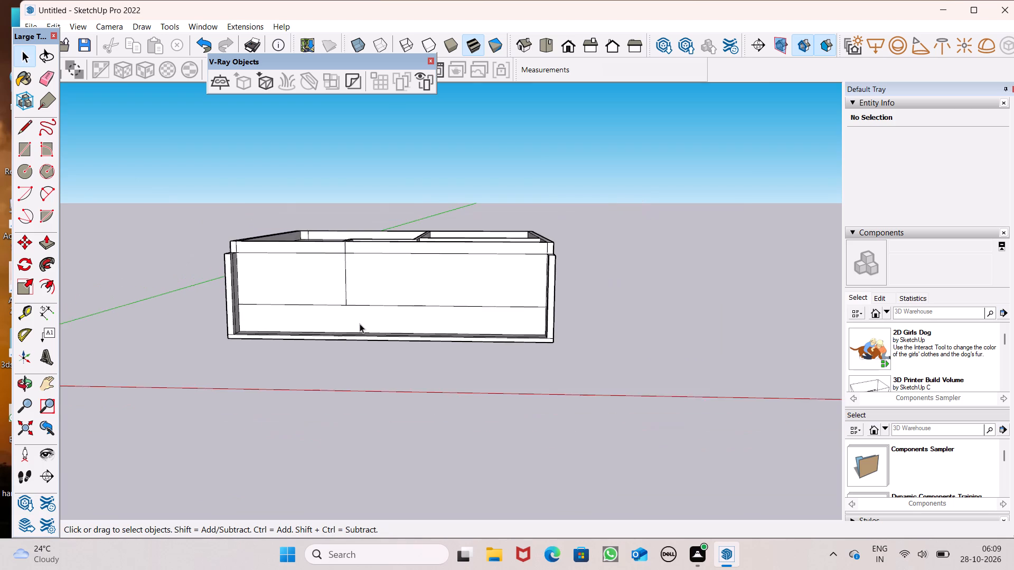
scroll(359, 322, "down", 2)
middle_click_drag(455, 384, 449, 556)
scroll(194, 177, "up", 8)
scroll(277, 198, "down", 3)
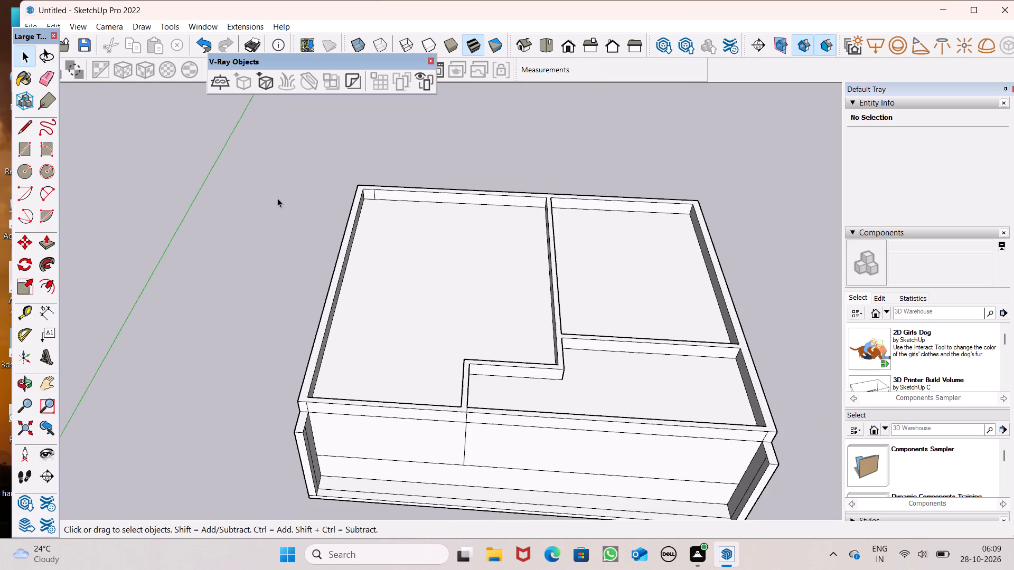
middle_click_drag(512, 323, 513, 141)
scroll(513, 141, "up", 1)
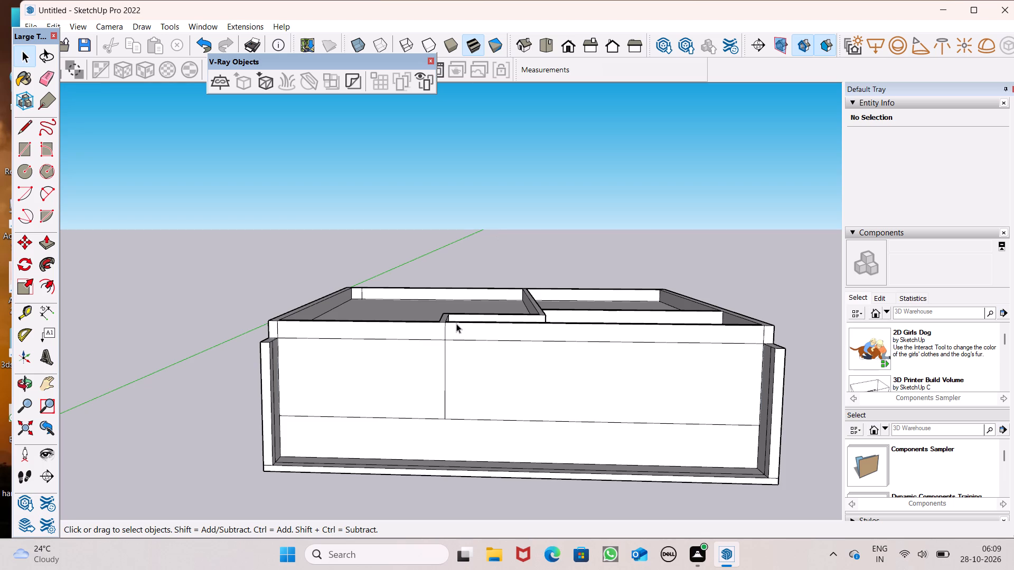
scroll(382, 337, "up", 6)
scroll(360, 274, "down", 4)
middle_click_drag(364, 265, 377, 313)
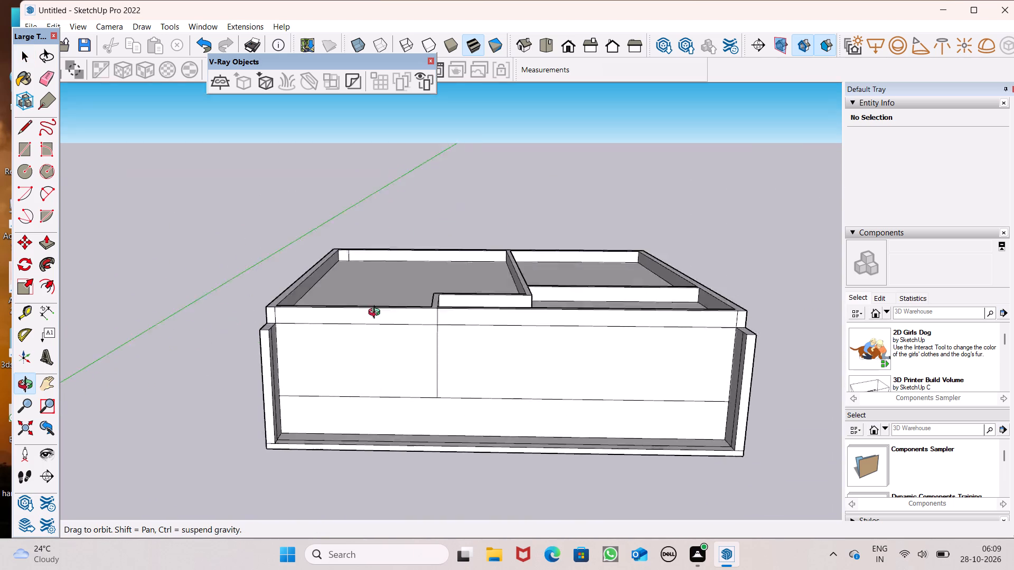
middle_click_drag(377, 313, 370, 414)
scroll(377, 316, "up", 1)
left_click(44, 242)
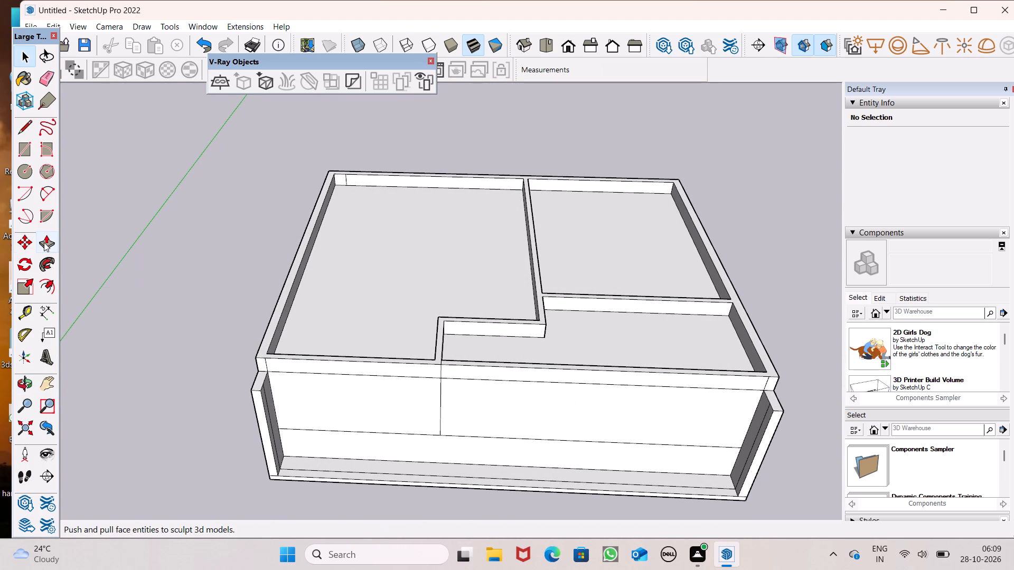
left_click_drag(264, 345, 273, 315)
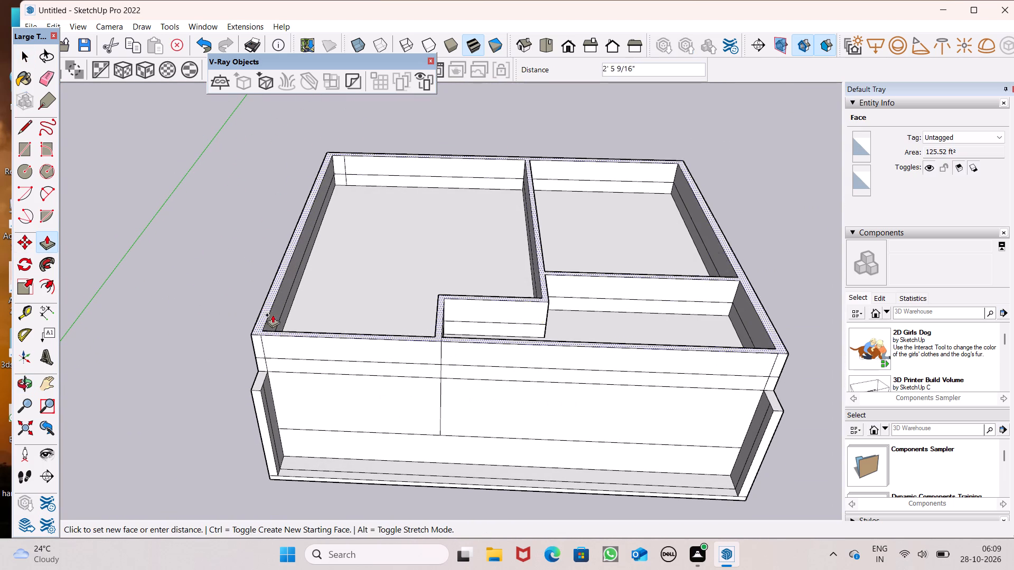
left_click_drag(273, 315, 276, 258)
key("1")
type("0'")
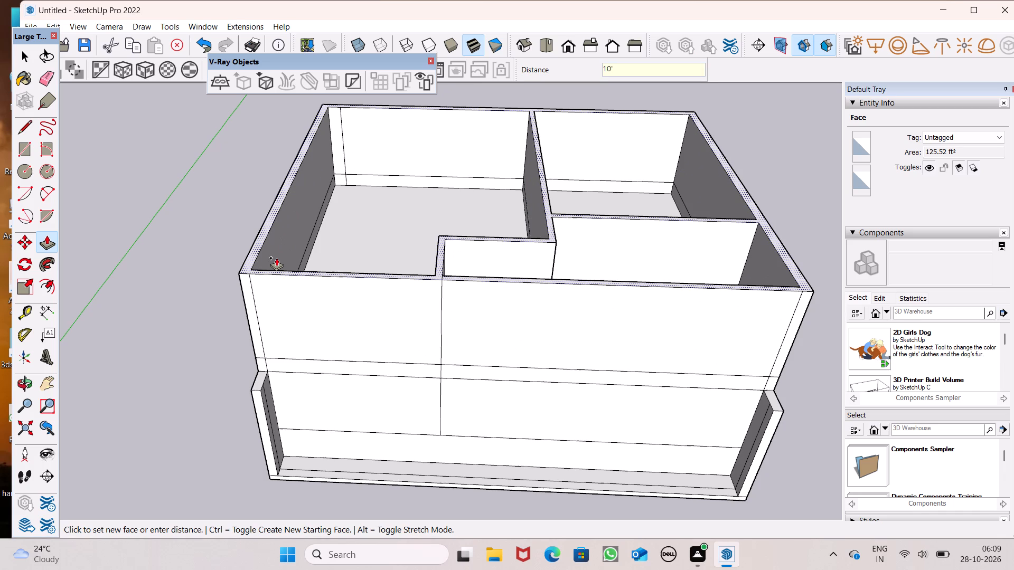
left_click_drag(276, 258, 277, 257)
key("Return")
Pull the top face of the upper-storey walls and partitions up a further 1' 5".
scroll(277, 257, "down", 2)
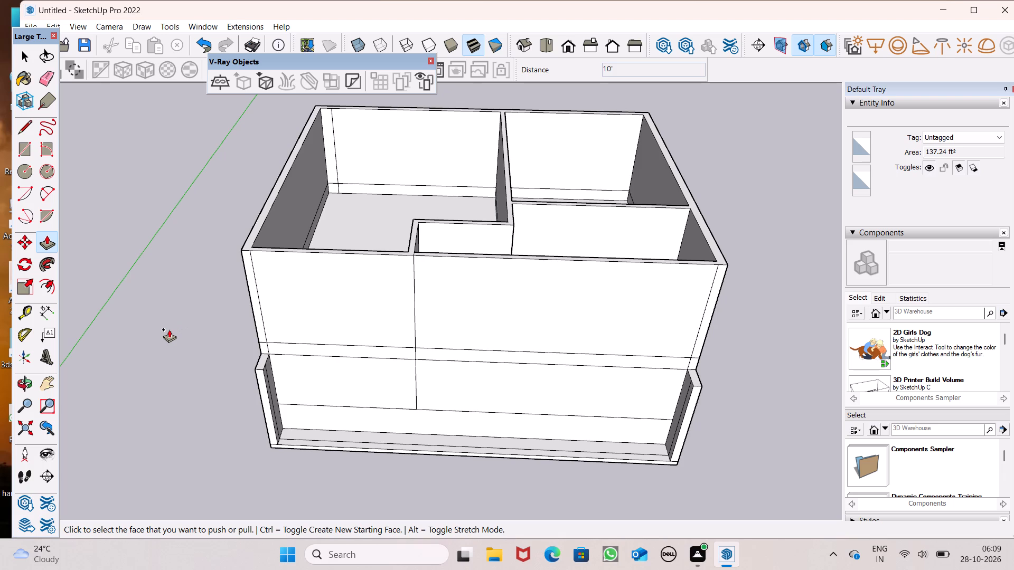
scroll(259, 223, "up", 3)
left_click_drag(249, 242, 248, 211)
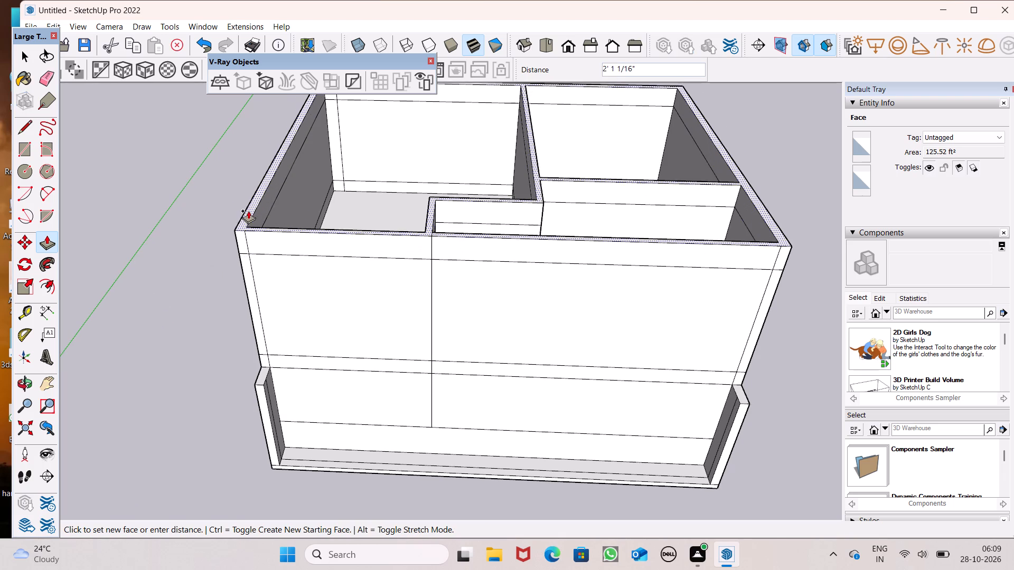
left_click_drag(248, 211, 248, 201)
type("1'5\"")
key("Return")
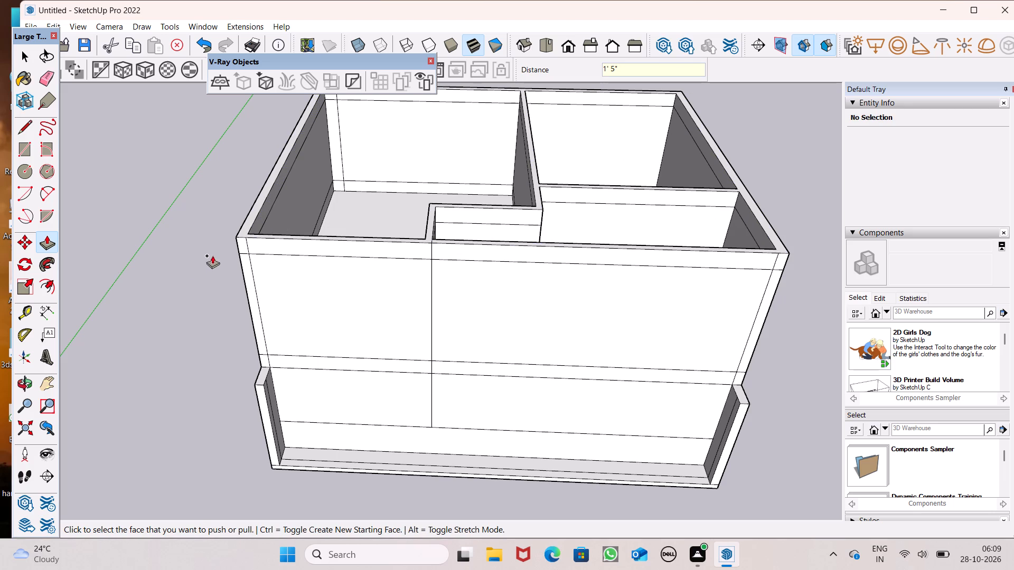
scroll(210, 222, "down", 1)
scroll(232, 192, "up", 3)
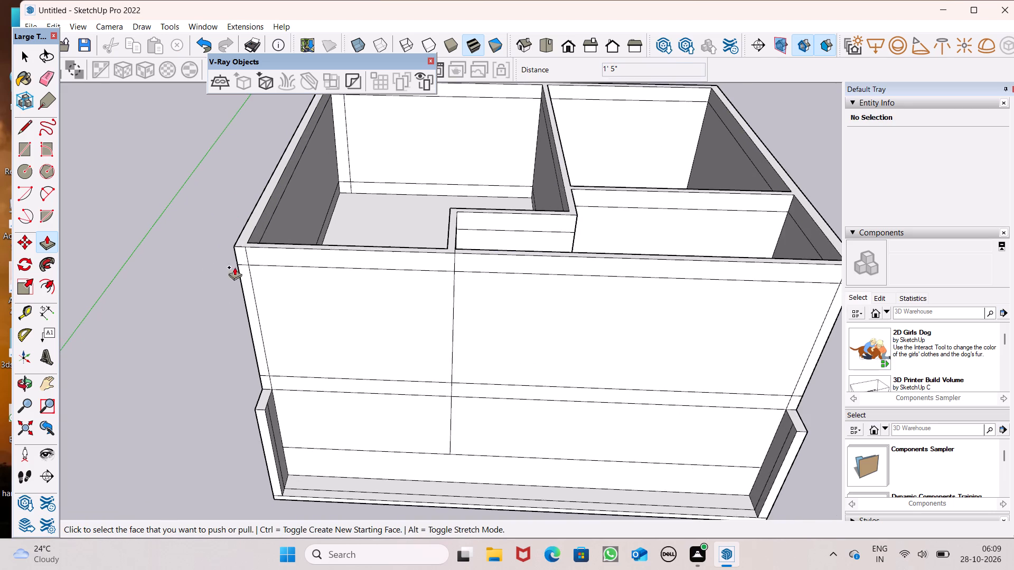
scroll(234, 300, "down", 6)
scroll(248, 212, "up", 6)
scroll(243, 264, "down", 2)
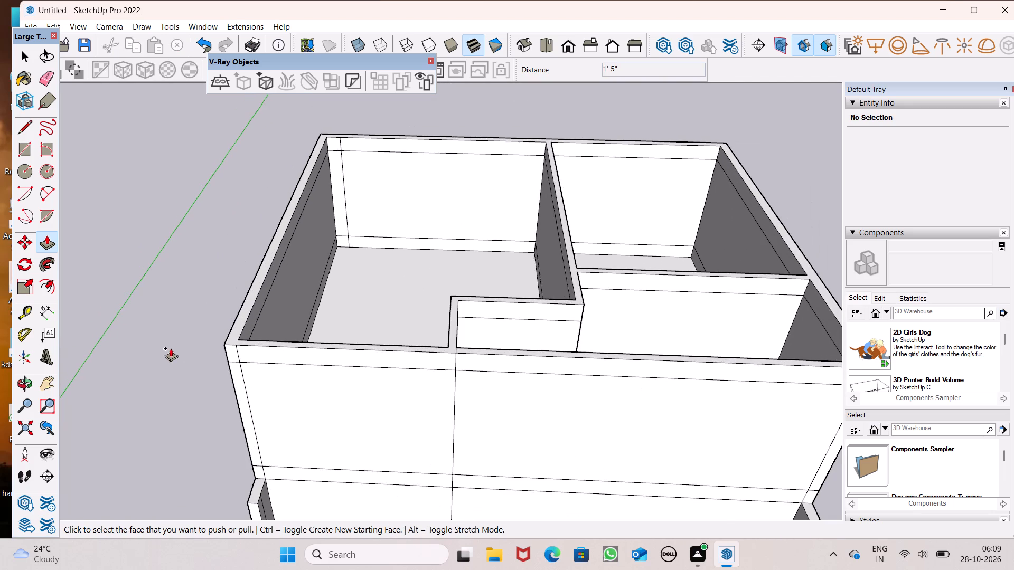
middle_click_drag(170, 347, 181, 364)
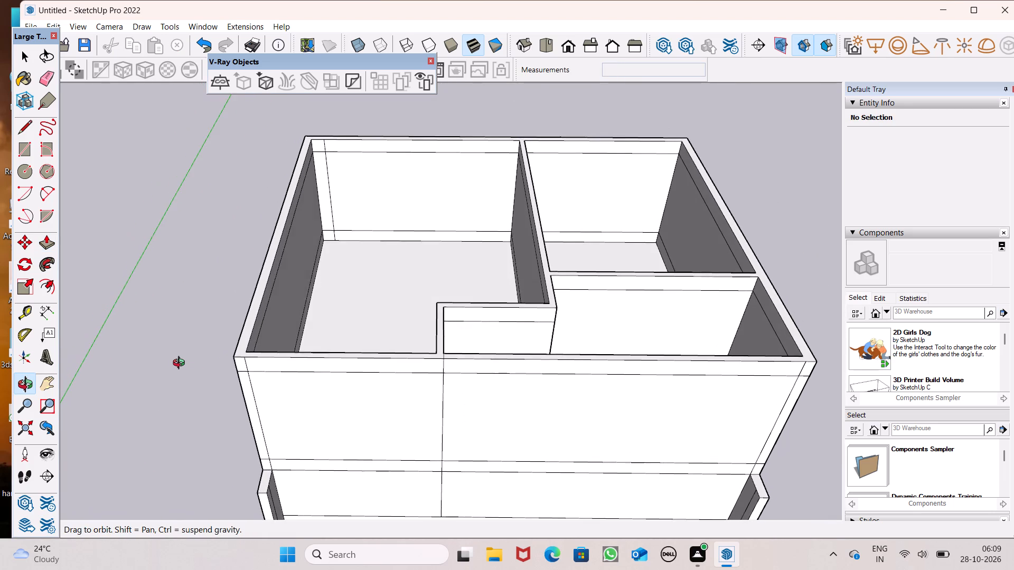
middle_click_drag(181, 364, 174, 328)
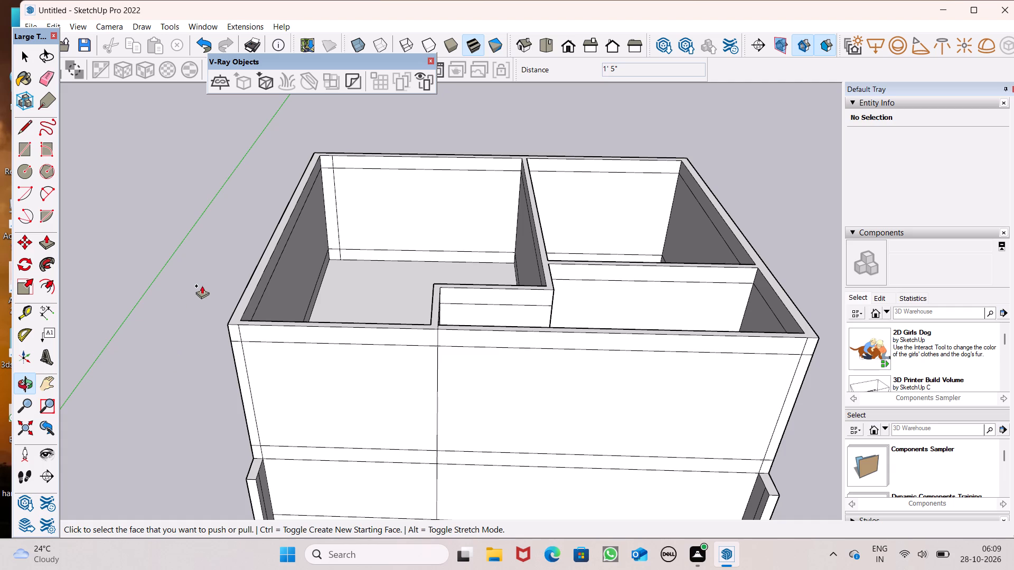
Pull the top face of the perimeter walls and partitions up 10' to form another storey.
scroll(217, 291, "up", 2)
left_click(247, 316)
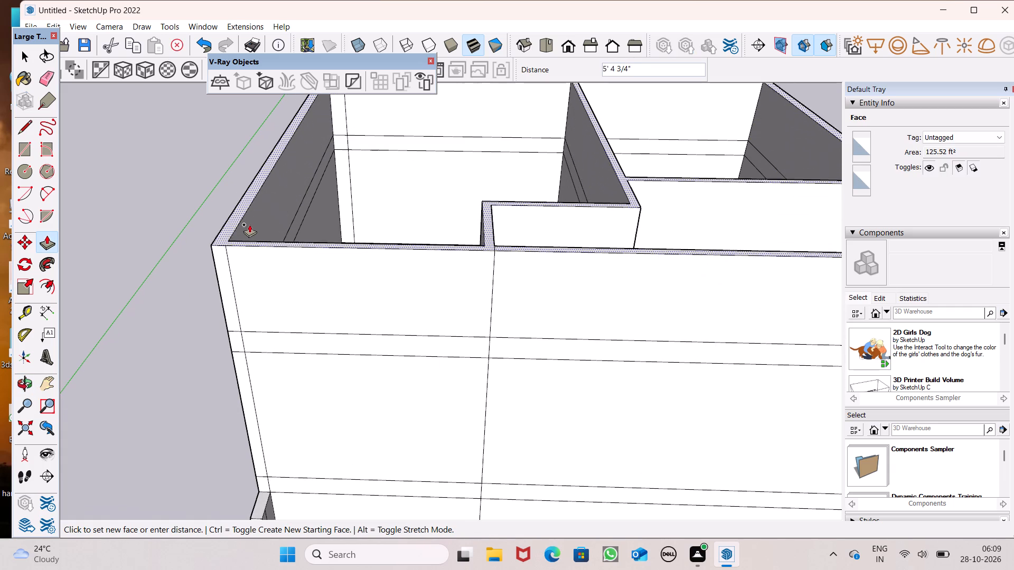
type("10'")
key("Return")
scroll(220, 292, "down", 8)
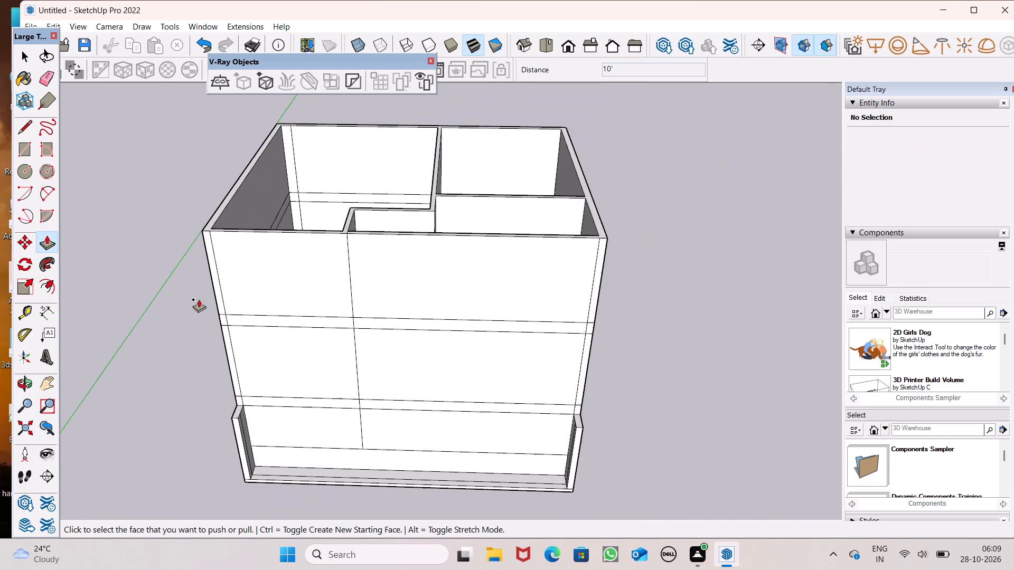
key("space")
Examine the raised building's storeys and bands from the front, the side and above.
middle_click_drag(287, 497, 280, 463)
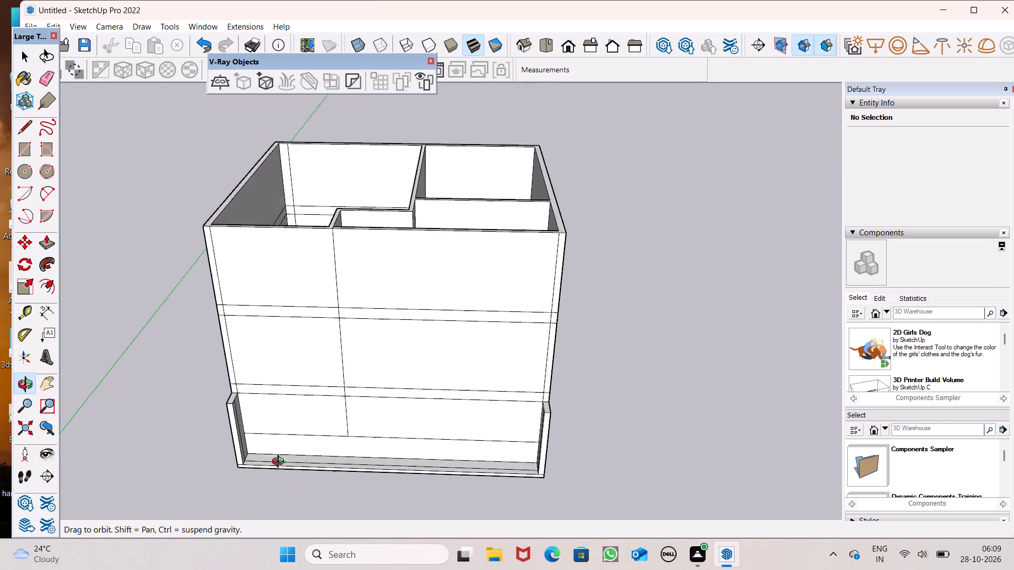
middle_click_drag(280, 463, 276, 392)
scroll(174, 413, "up", 7)
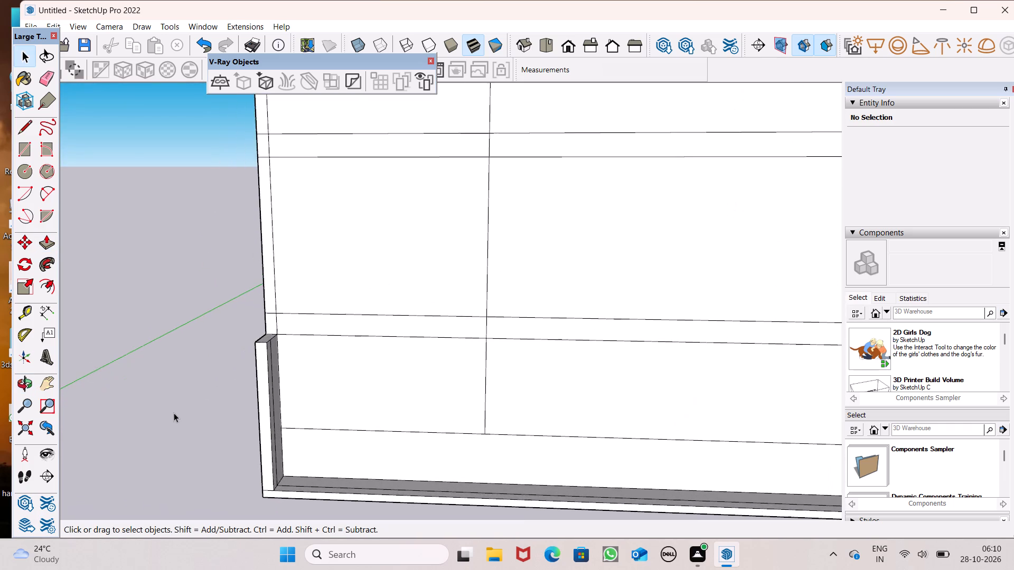
scroll(173, 413, "down", 10)
middle_click_drag(207, 468, 232, 433)
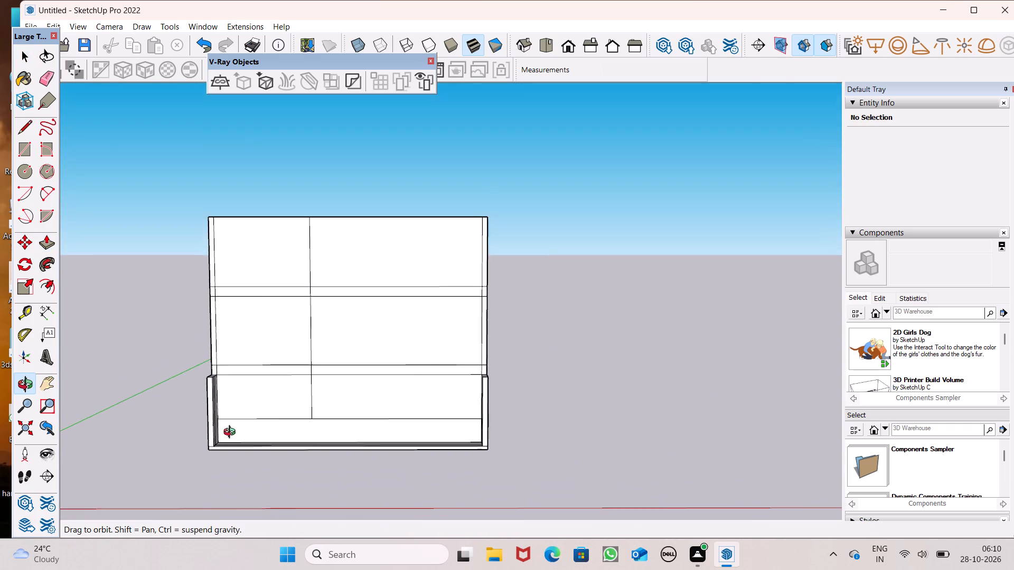
middle_click_drag(232, 433, 237, 452)
scroll(237, 452, "down", 1)
middle_click_drag(318, 427, 93, 474)
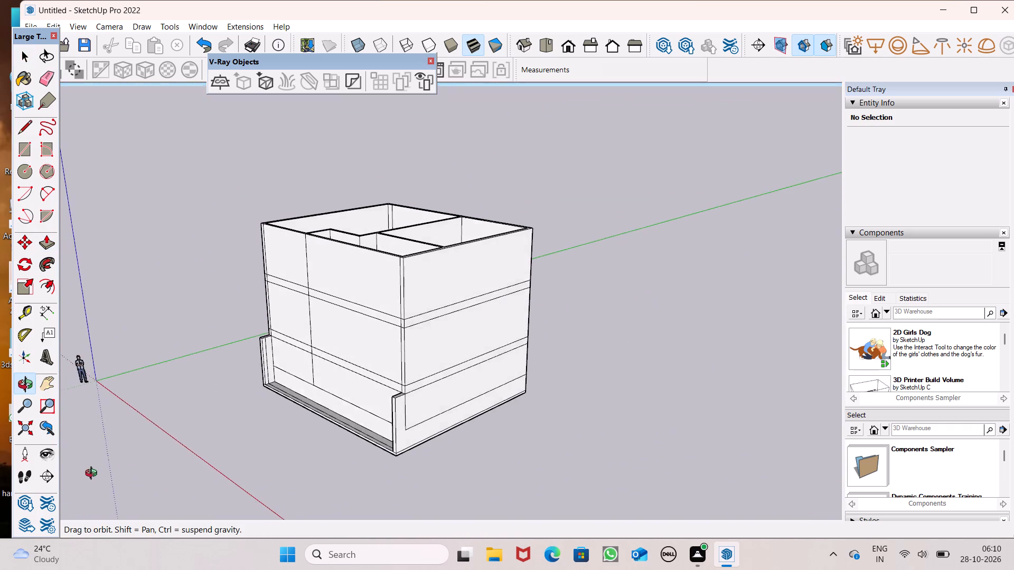
middle_click_drag(93, 474, 140, 465)
middle_click_drag(326, 402, 497, 387)
scroll(497, 387, "up", 1)
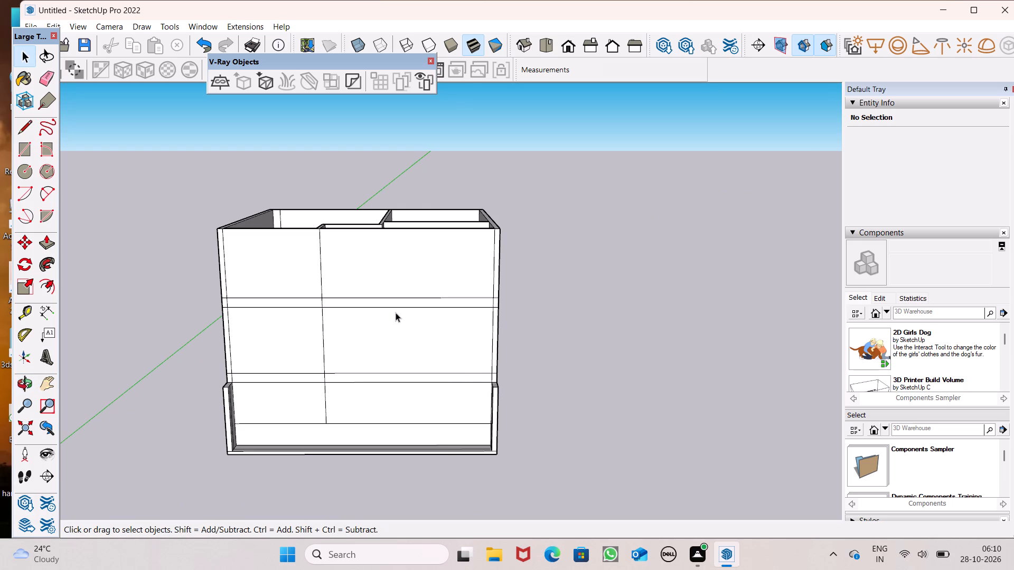
scroll(384, 316, "down", 4)
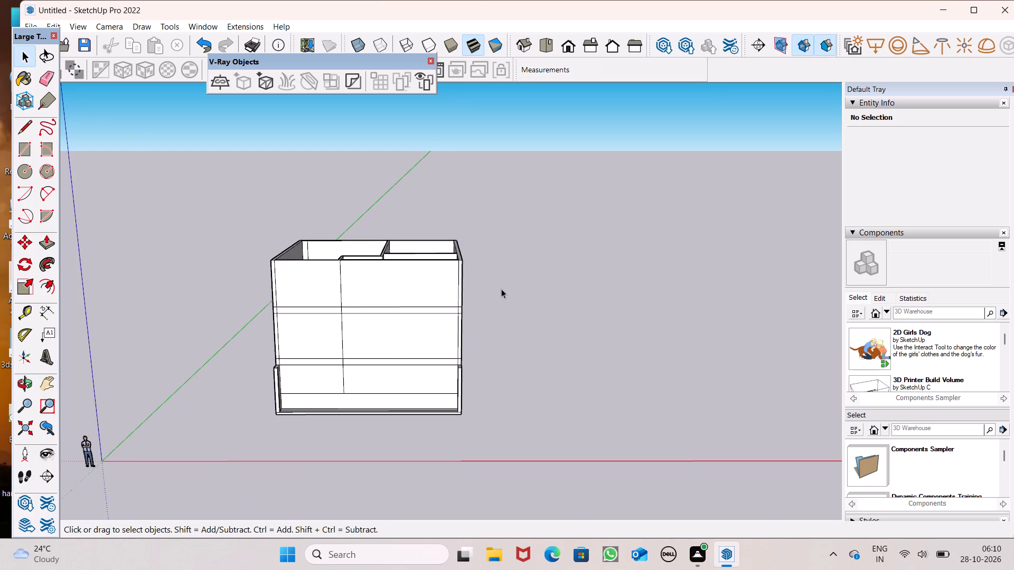
scroll(501, 289, "down", 7)
middle_click_drag(580, 308, 551, 504)
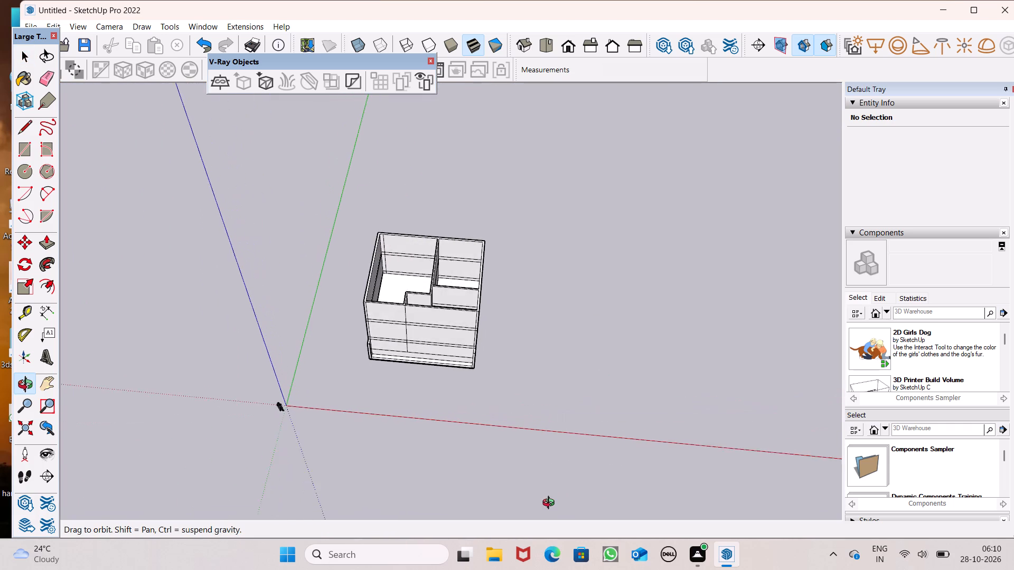
middle_click_drag(551, 504, 561, 492)
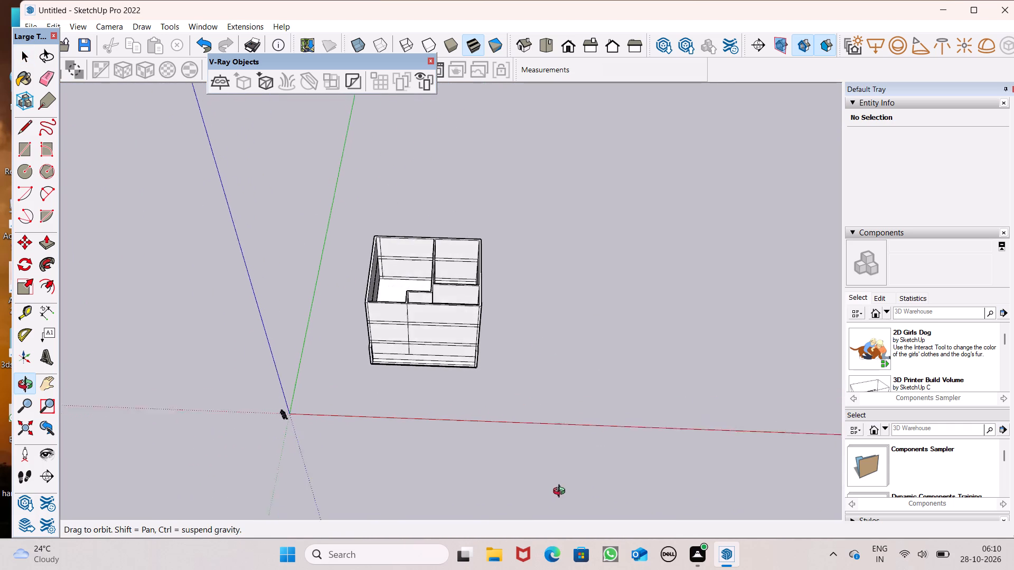
middle_click_drag(561, 492, 588, 523)
scroll(559, 524, "up", 1)
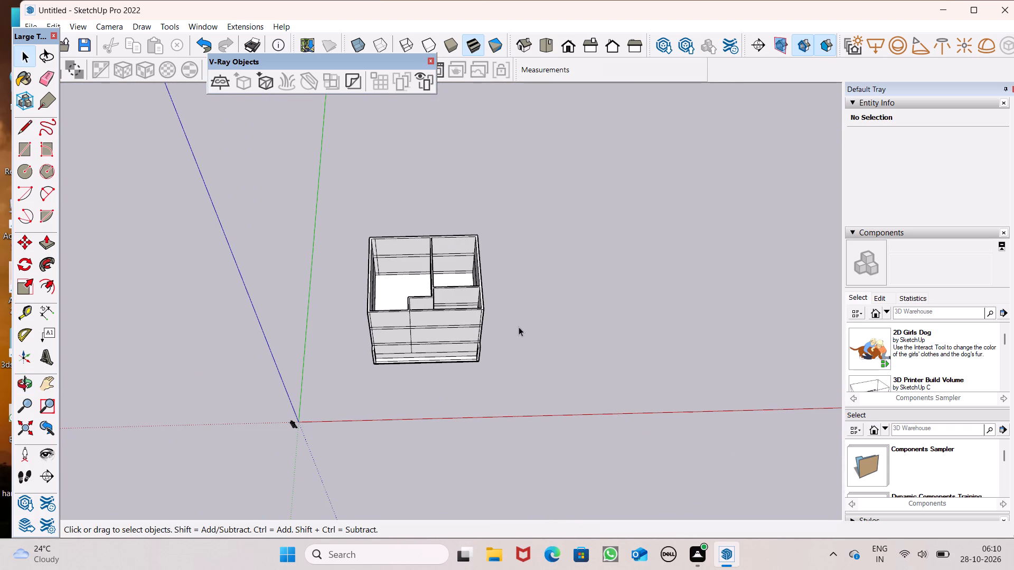
scroll(519, 327, "up", 1)
middle_click_drag(512, 314, 495, 419)
scroll(486, 412, "up", 4)
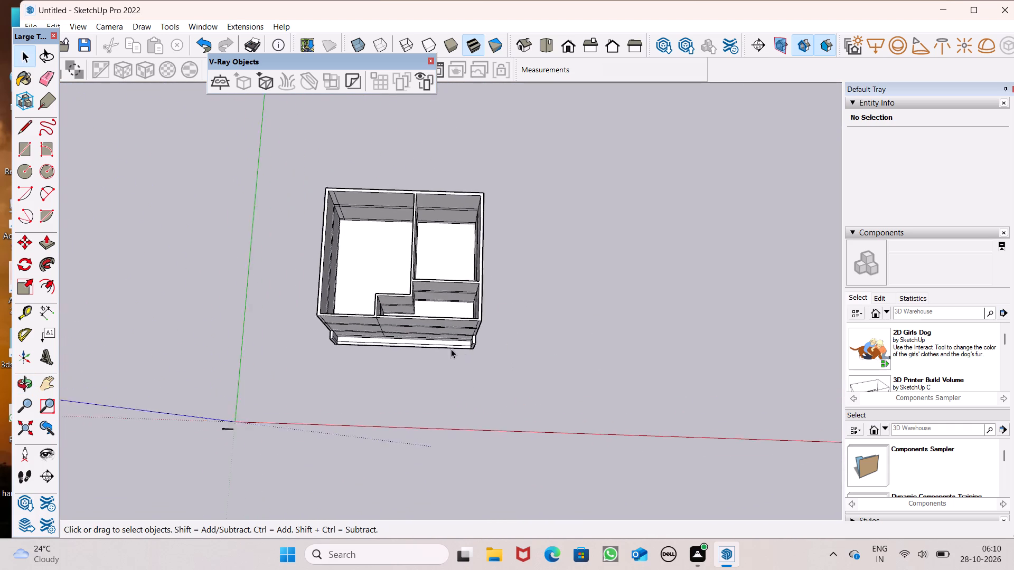
scroll(451, 349, "up", 2)
Erase the stray vertical edge segments on the rear wall inside the large room, down to its base.
left_click(17, 126)
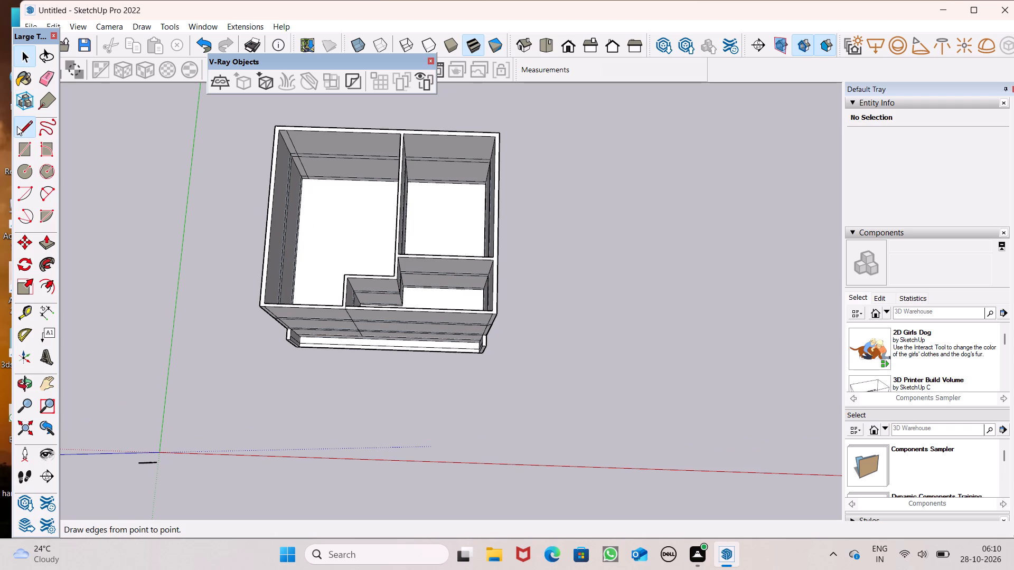
scroll(279, 203, "up", 5)
middle_click_drag(359, 180, 391, 82)
scroll(391, 82, "up", 1)
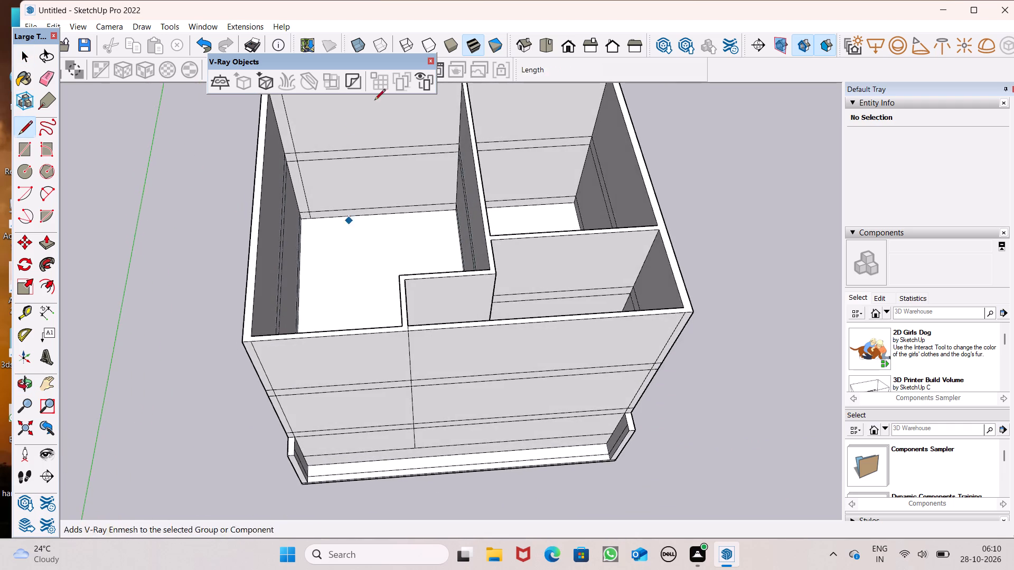
scroll(332, 142, "up", 5)
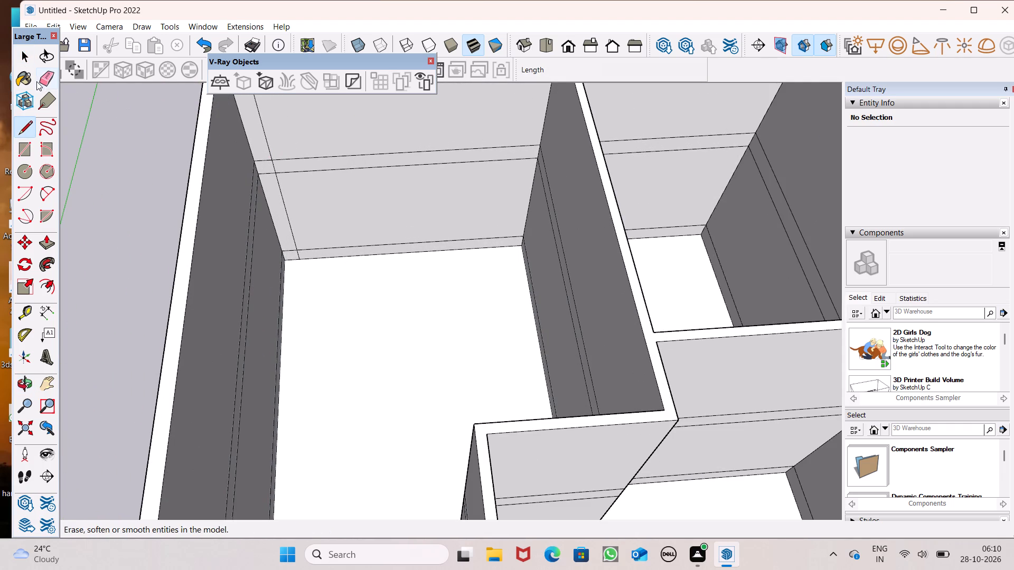
left_click(43, 81)
scroll(264, 161, "up", 5)
left_click(271, 133)
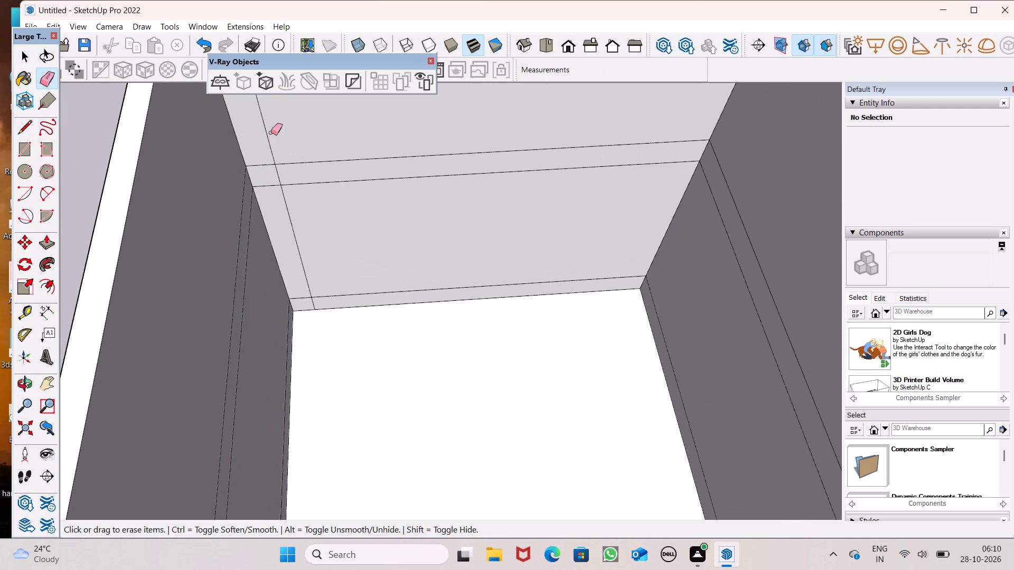
left_click(276, 175)
left_click(286, 206)
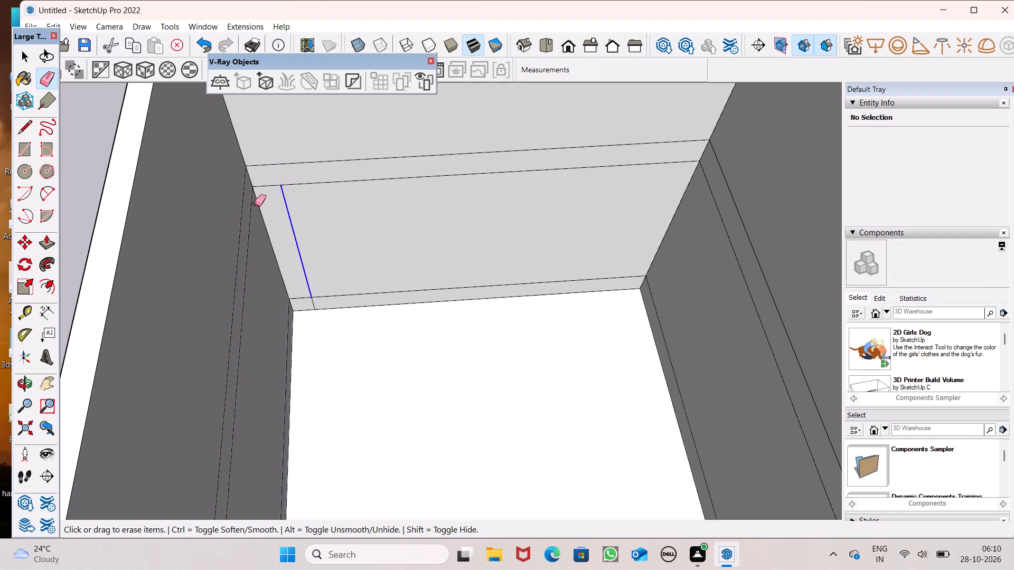
scroll(282, 306, "up", 6)
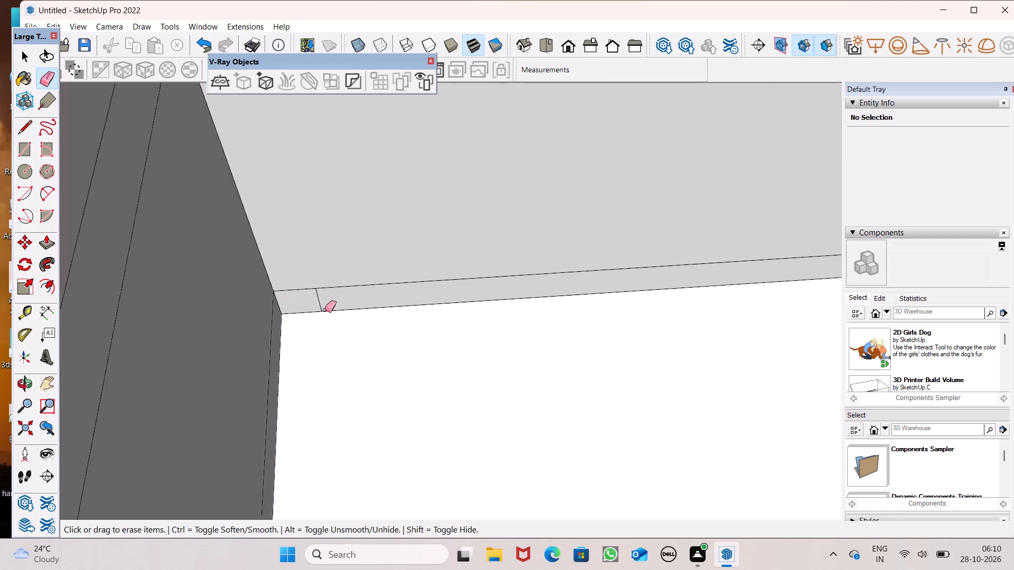
left_click_drag(323, 306, 312, 309)
scroll(349, 240, "down", 13)
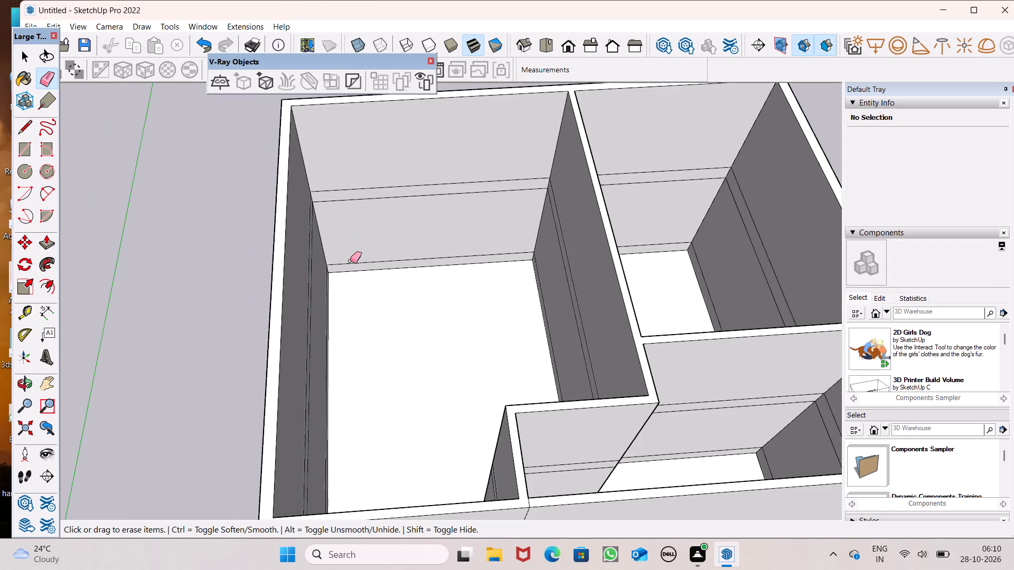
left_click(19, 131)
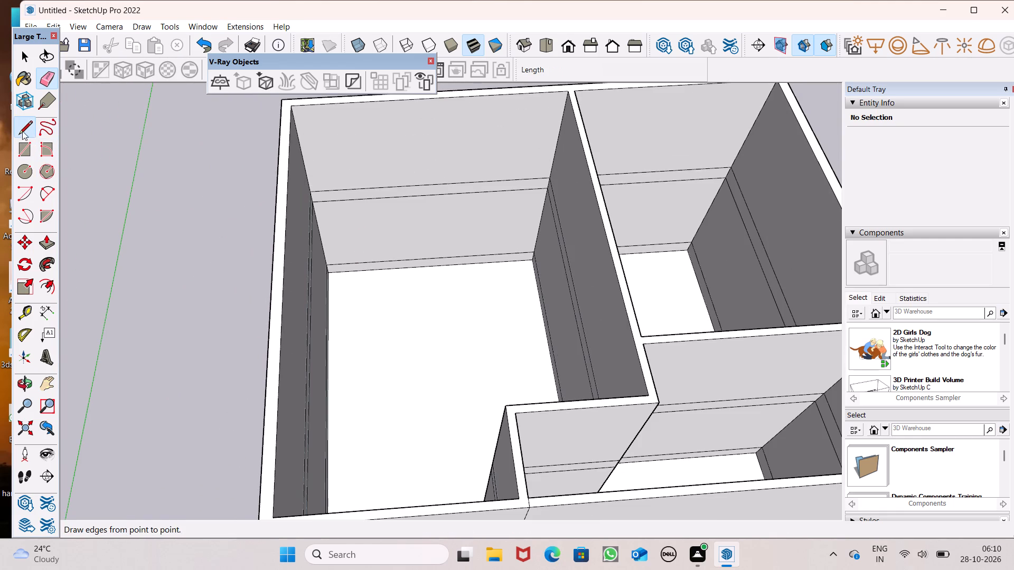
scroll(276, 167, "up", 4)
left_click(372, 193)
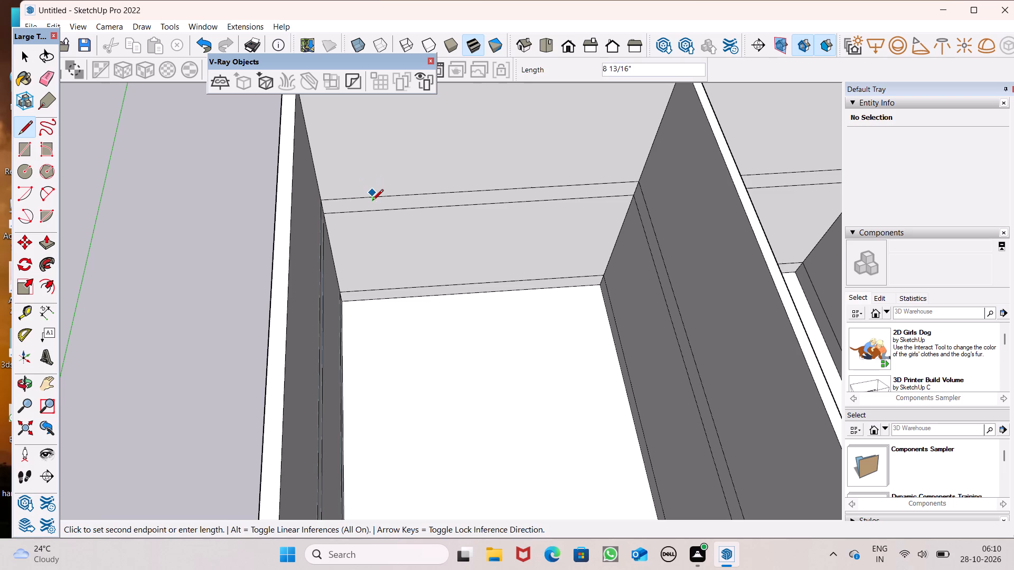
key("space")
Trace part of the upper band edge on the large room's rear wall to create the top storey's floor face.
left_click(26, 128)
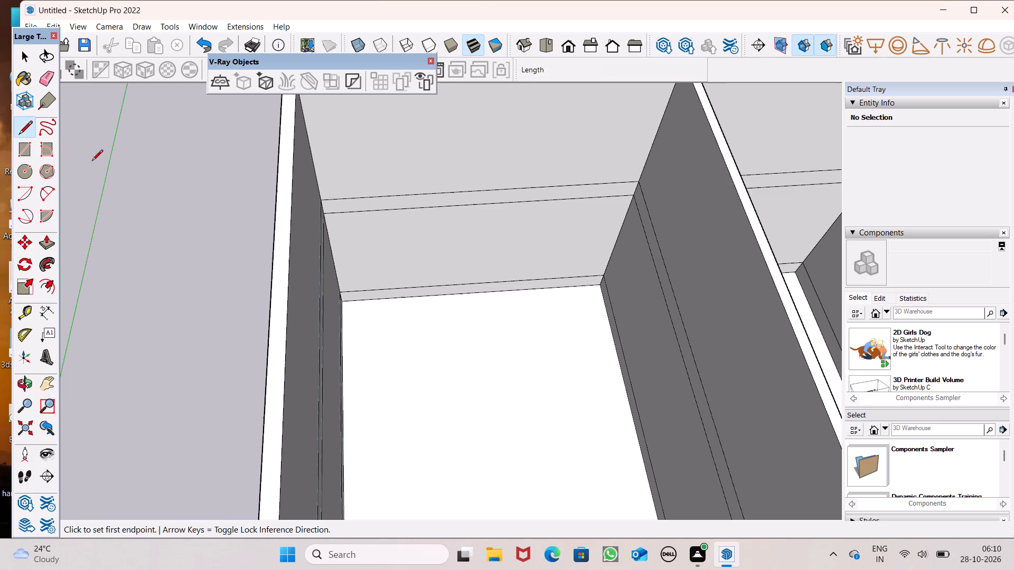
left_click(386, 198)
left_click(406, 201)
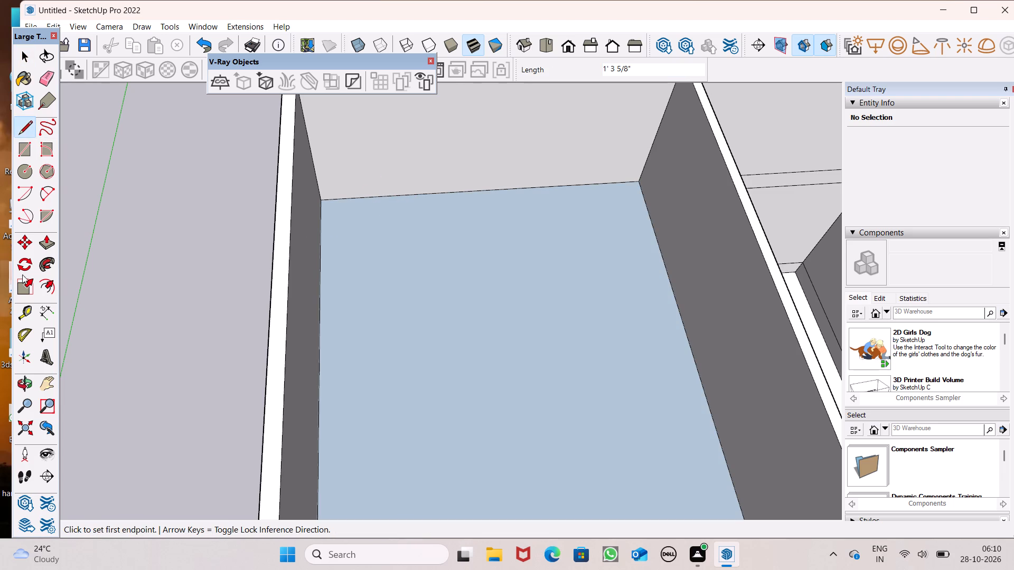
Push the large room's new floor face down 6" to form a floor slab.
left_click(44, 248)
scroll(152, 367, "down", 3)
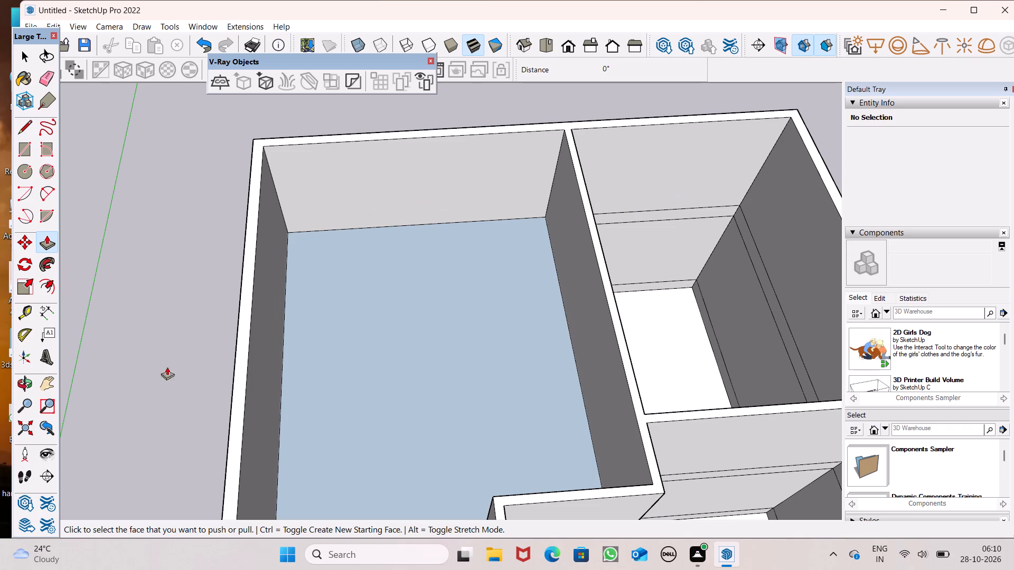
left_click_drag(383, 336, 386, 341)
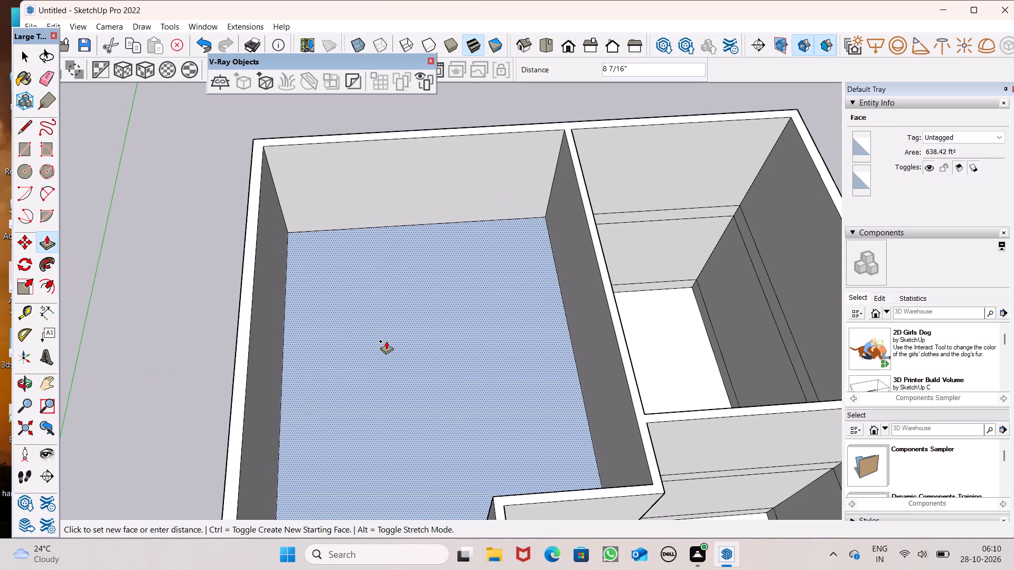
left_click_drag(386, 341, 388, 341)
key("6")
key("shift+quotedbl")
key("Return")
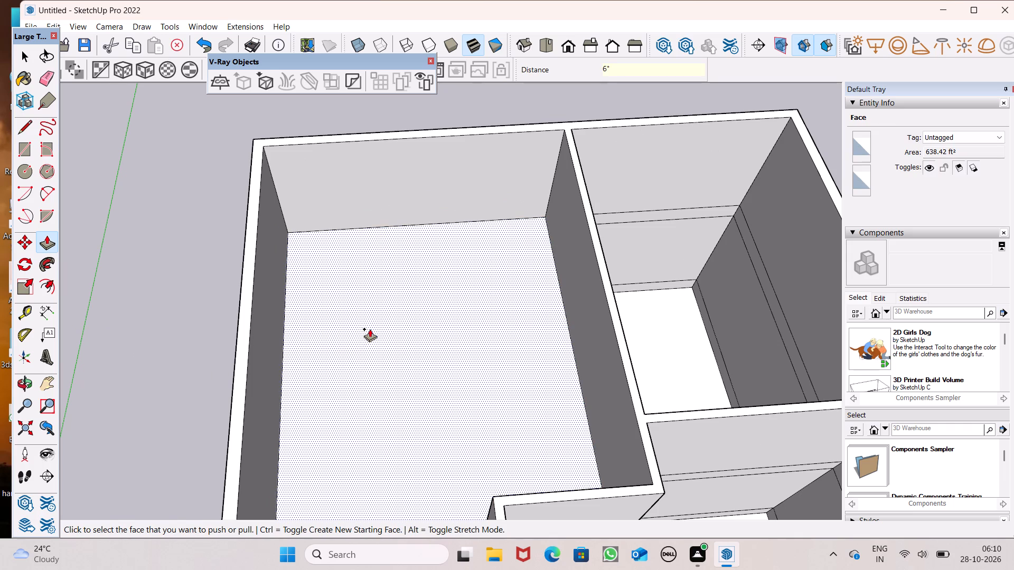
key("space")
Trace part of the upper band edge on the smaller rear room's back wall to create its top-storey floor face.
scroll(244, 241, "down", 4)
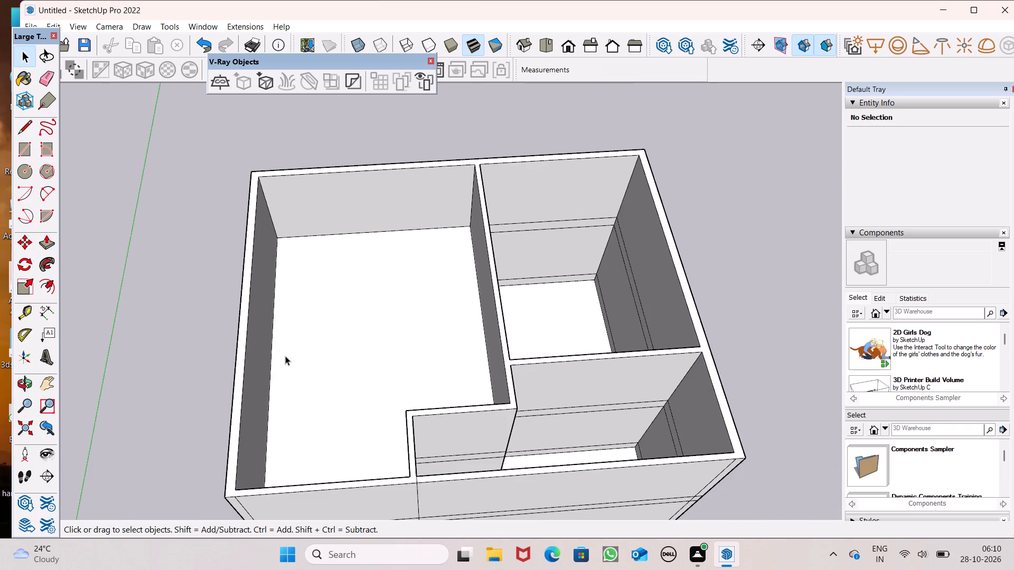
middle_click_drag(286, 350, 254, 344)
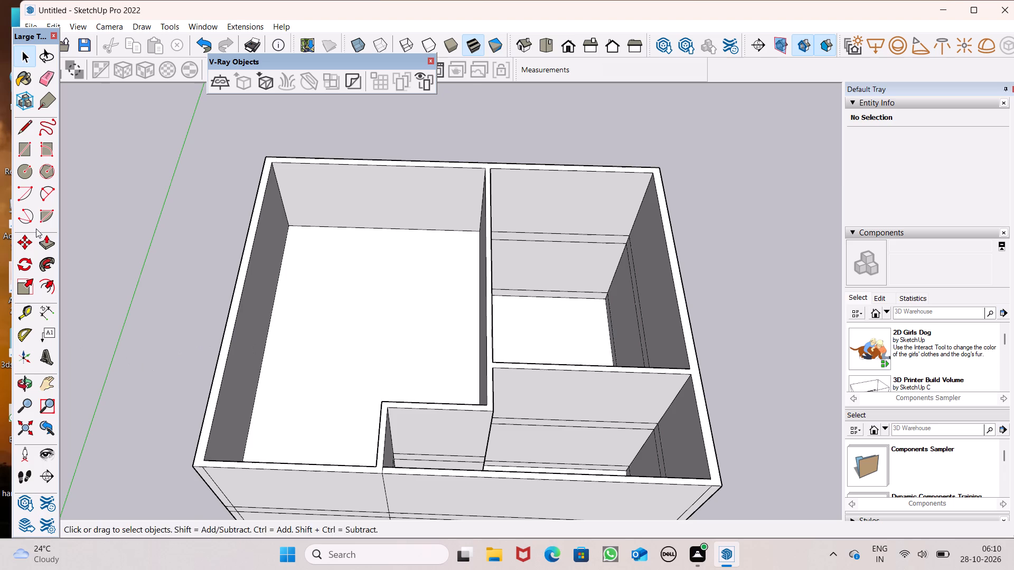
left_click(16, 130)
scroll(437, 293, "up", 7)
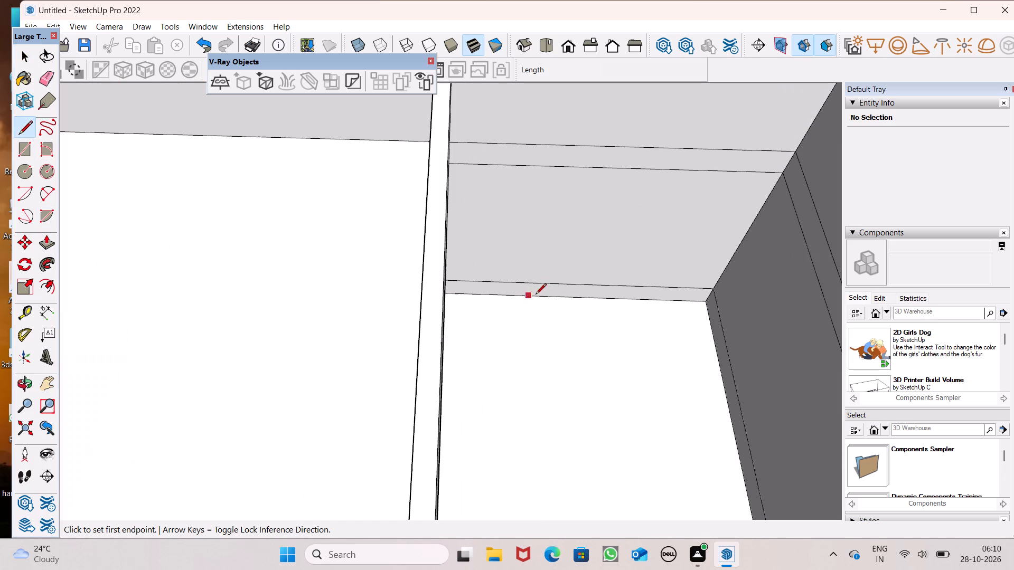
left_click(468, 143)
left_click(493, 142)
Push the smaller rear room's new floor face down 6" to form a floor slab.
scroll(386, 136, "down", 6)
left_click(43, 246)
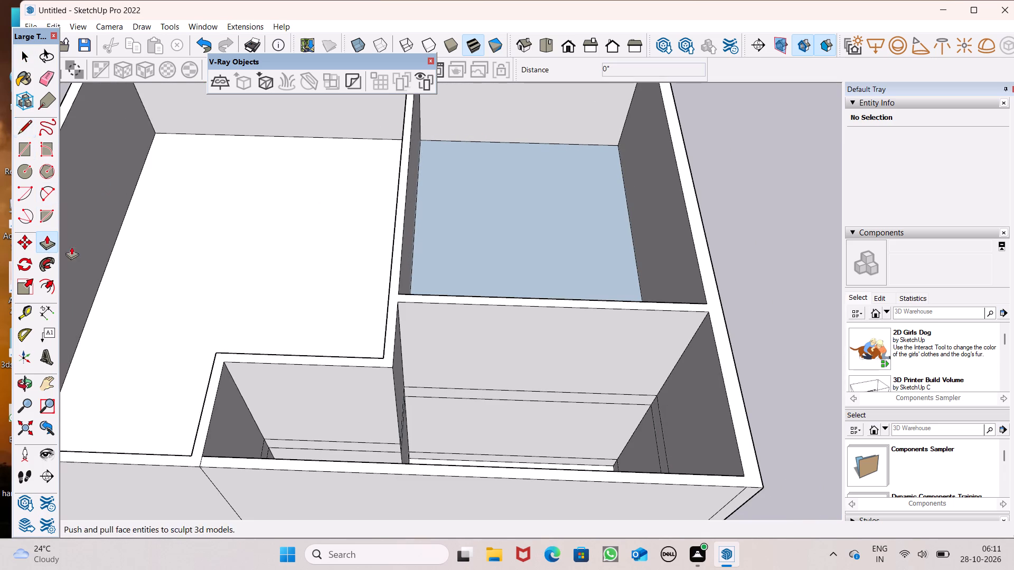
left_click_drag(485, 251, 489, 257)
type("6\"")
key("Return")
scroll(477, 229, "down", 5)
key("space")
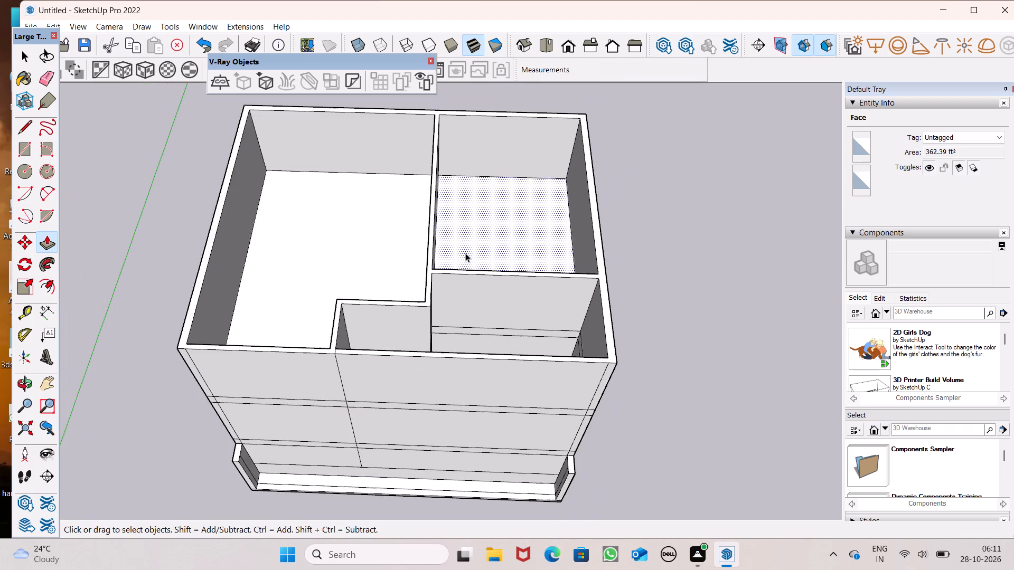
Draw a 9" line across the top of the large room's rear wall to split the wall-top face.
middle_click_drag(465, 261, 485, 216)
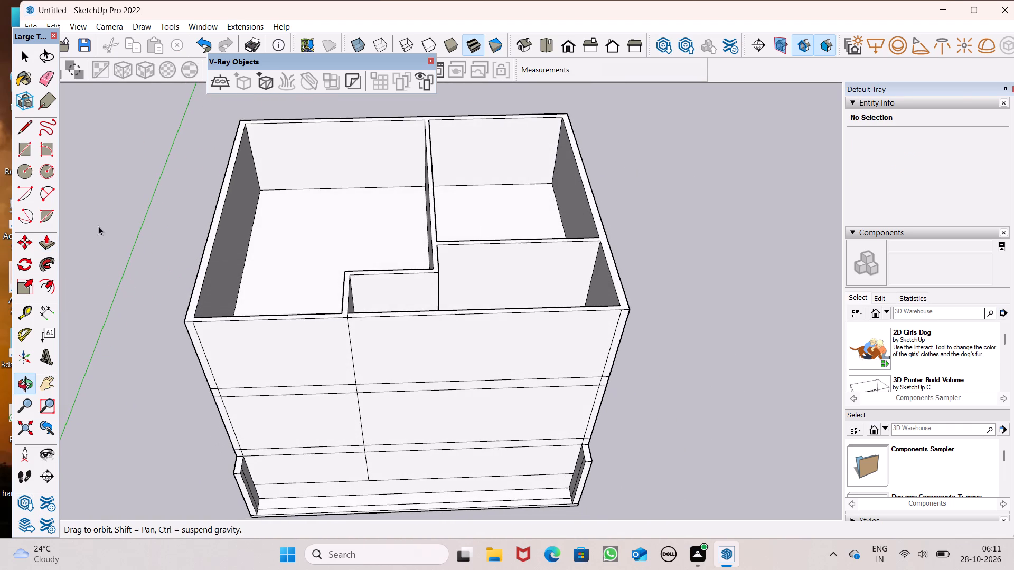
left_click(26, 130)
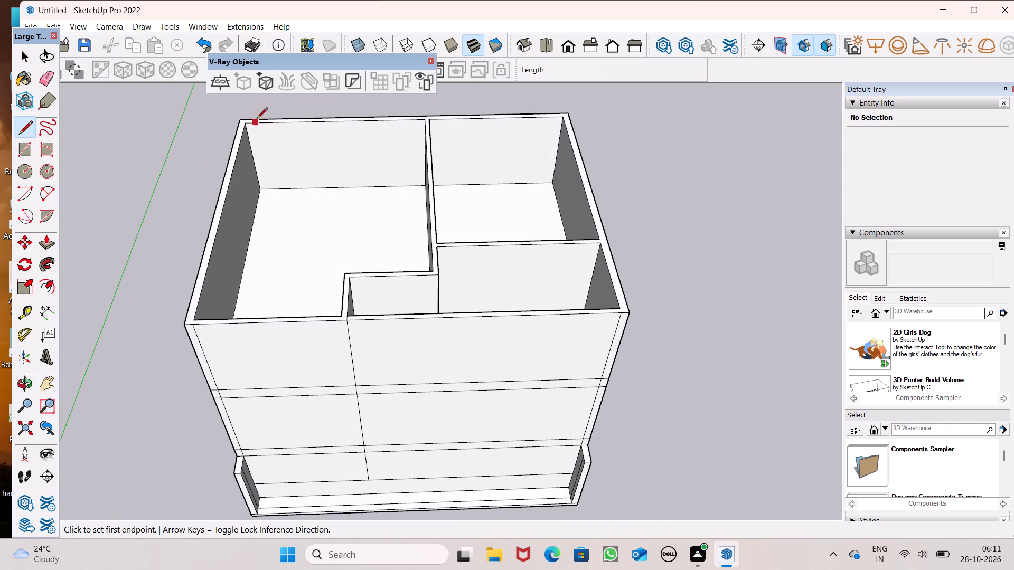
scroll(452, 111, "up", 4)
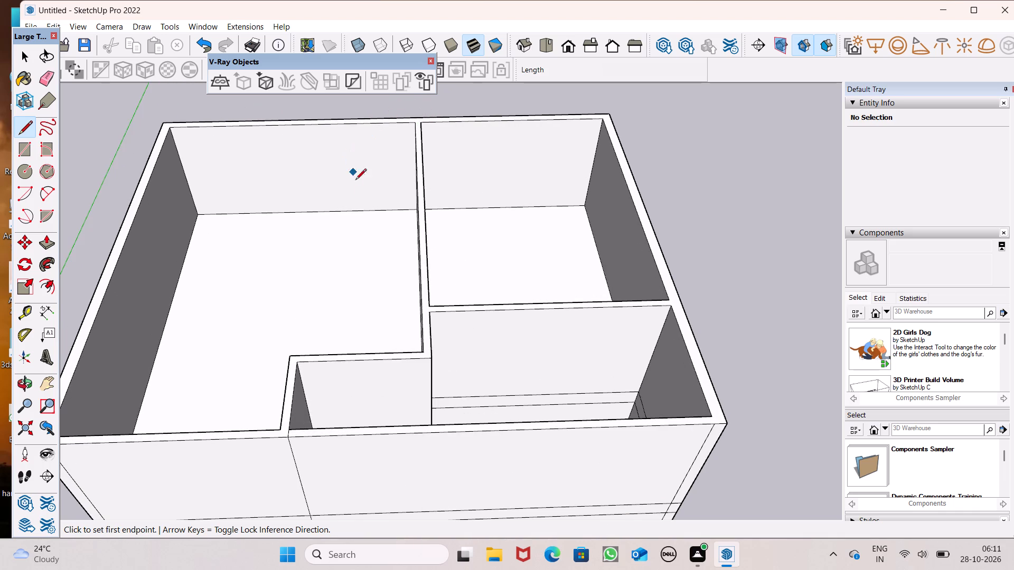
scroll(375, 230, "down", 1)
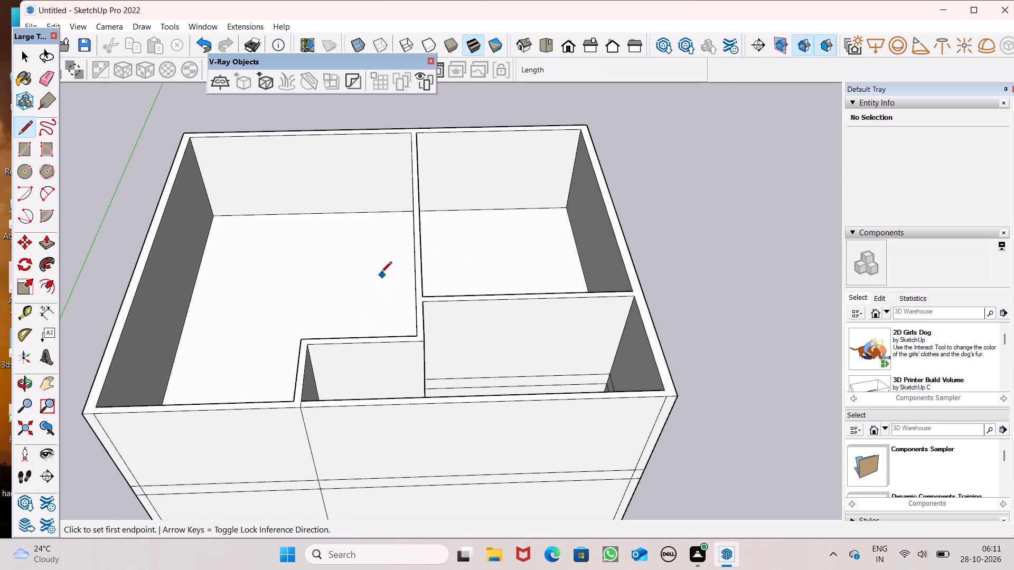
scroll(379, 272, "down", 2)
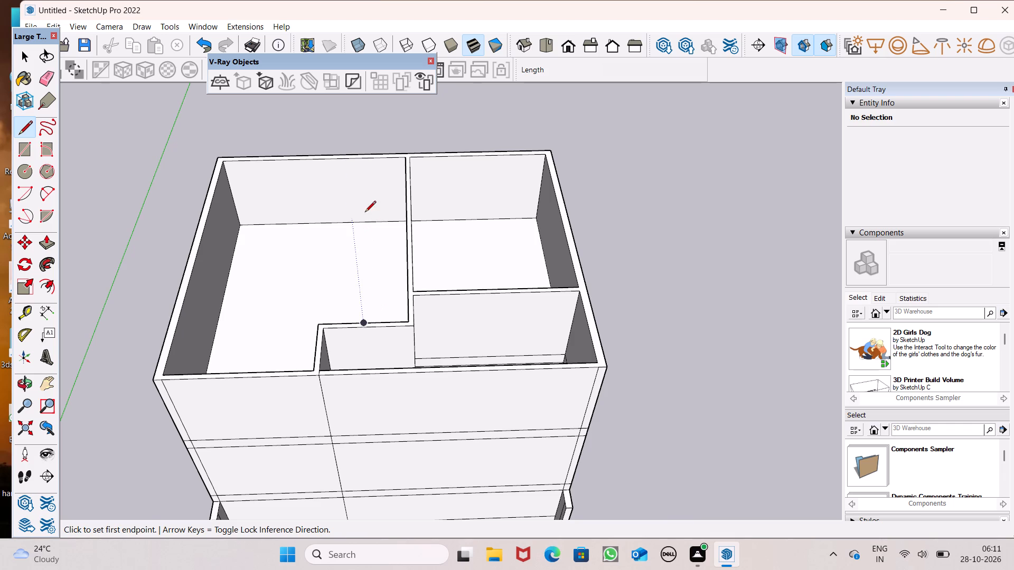
middle_click_drag(365, 203, 438, 394)
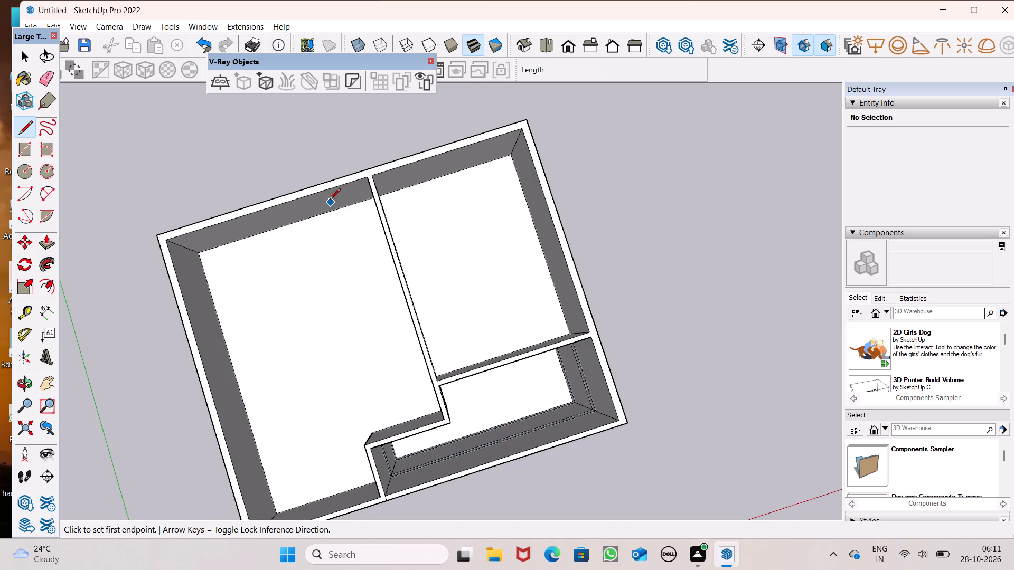
left_click(328, 192)
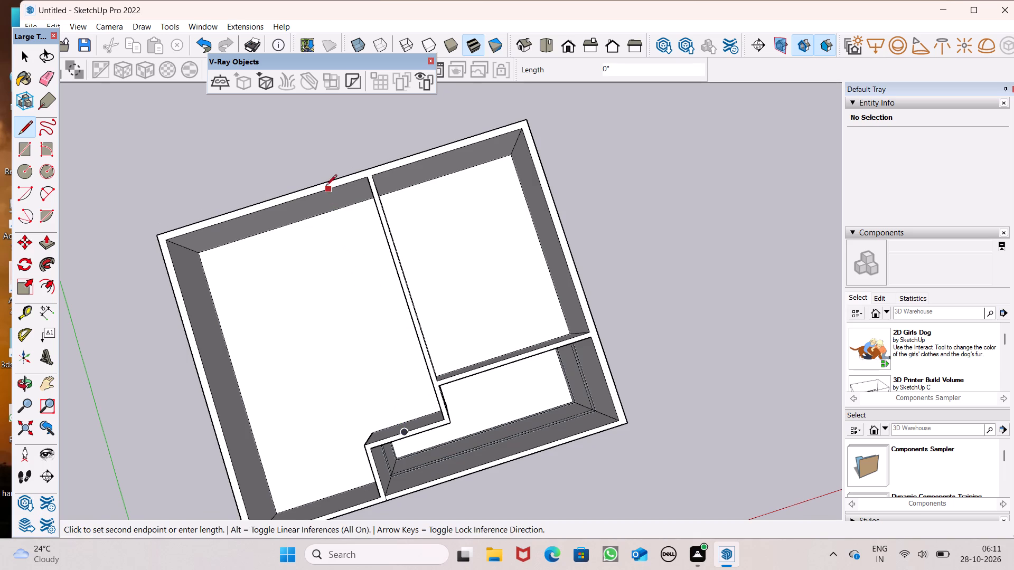
left_click(323, 182)
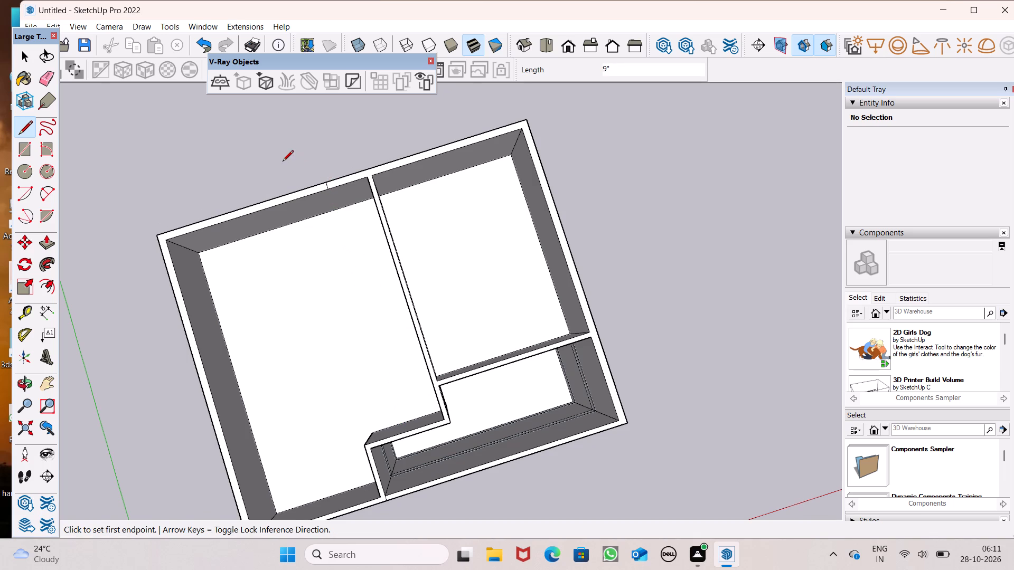
key("space")
Draw a line across the top of the front wall, along the small stepped recess beside the large room.
scroll(276, 182, "down", 4)
middle_click(319, 110)
middle_click_drag(319, 110, 319, 91)
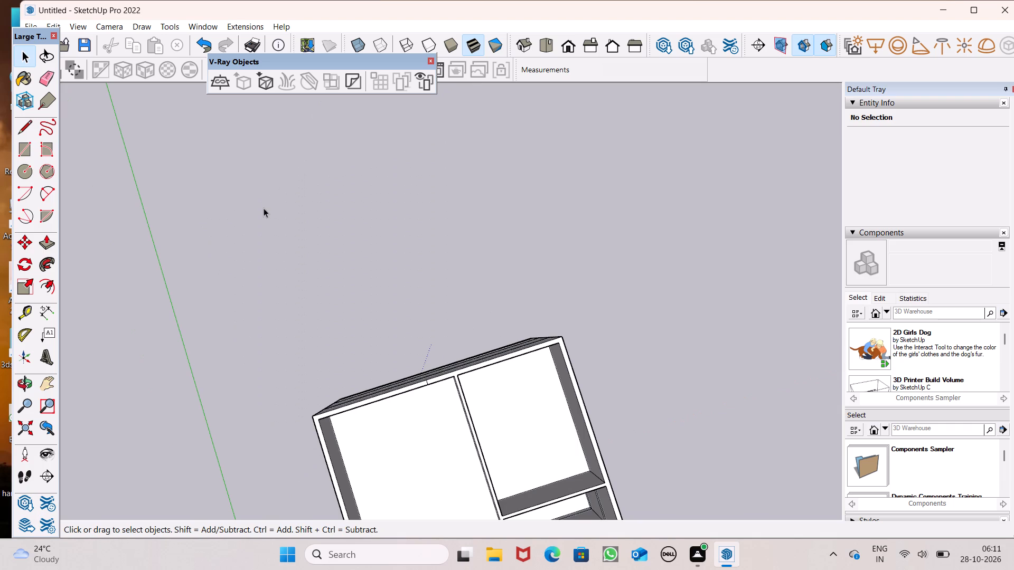
scroll(262, 225, "down", 11)
scroll(364, 411, "up", 7)
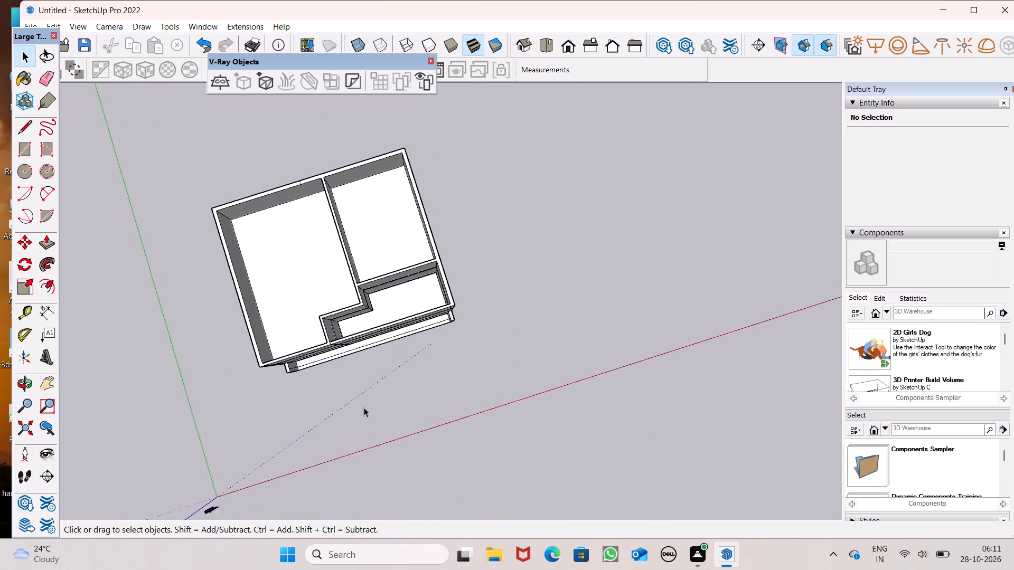
scroll(364, 407, "up", 1)
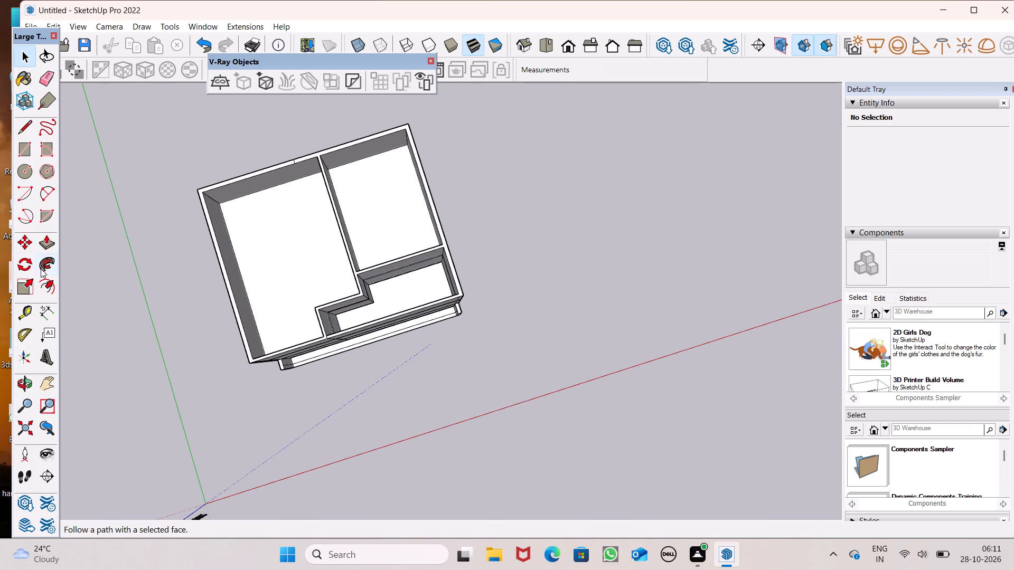
left_click(29, 123)
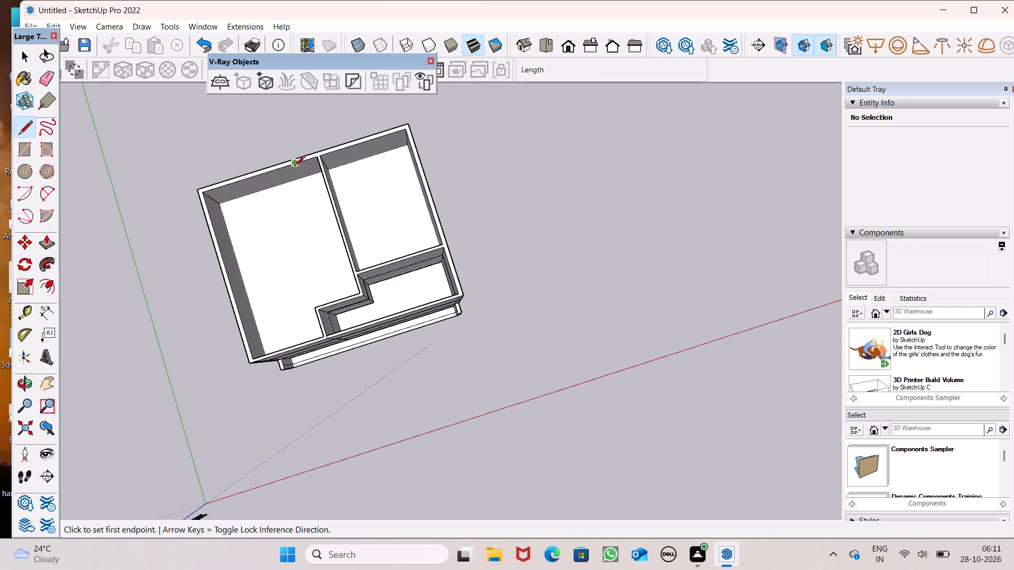
scroll(345, 359, "up", 2)
middle_click_drag(354, 359, 392, 243)
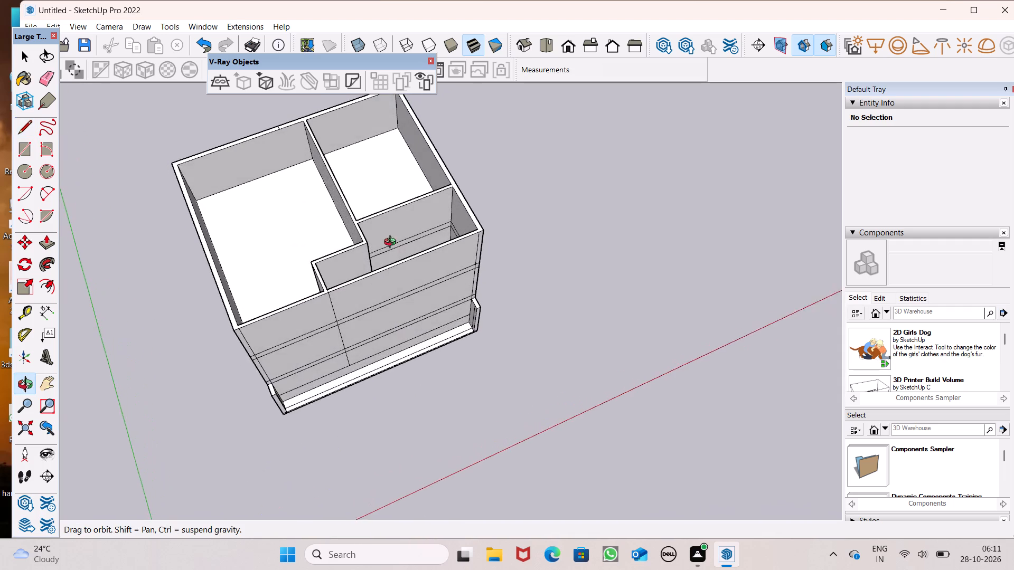
middle_click_drag(392, 243, 392, 231)
scroll(303, 190, "up", 6)
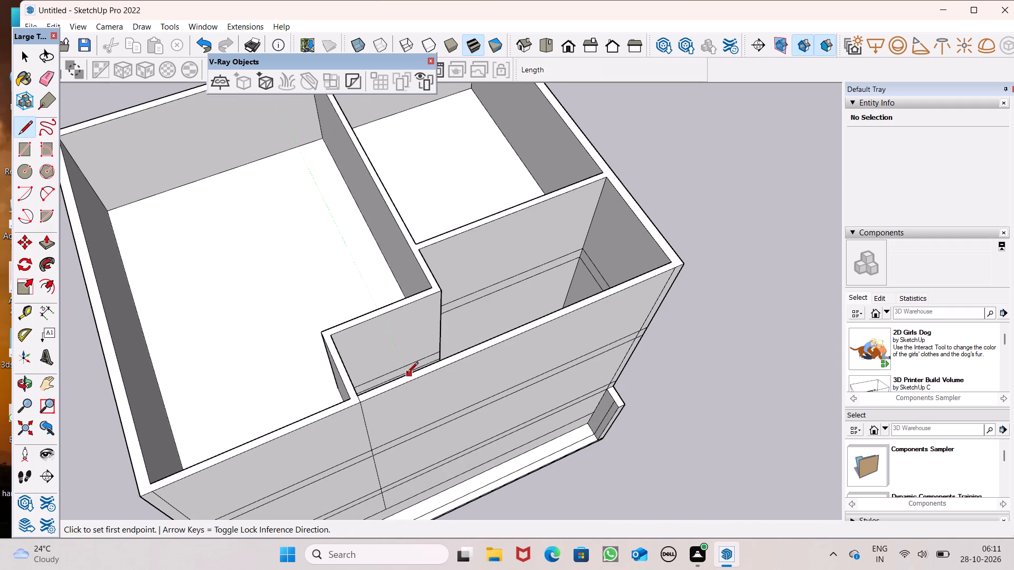
scroll(407, 374, "up", 7)
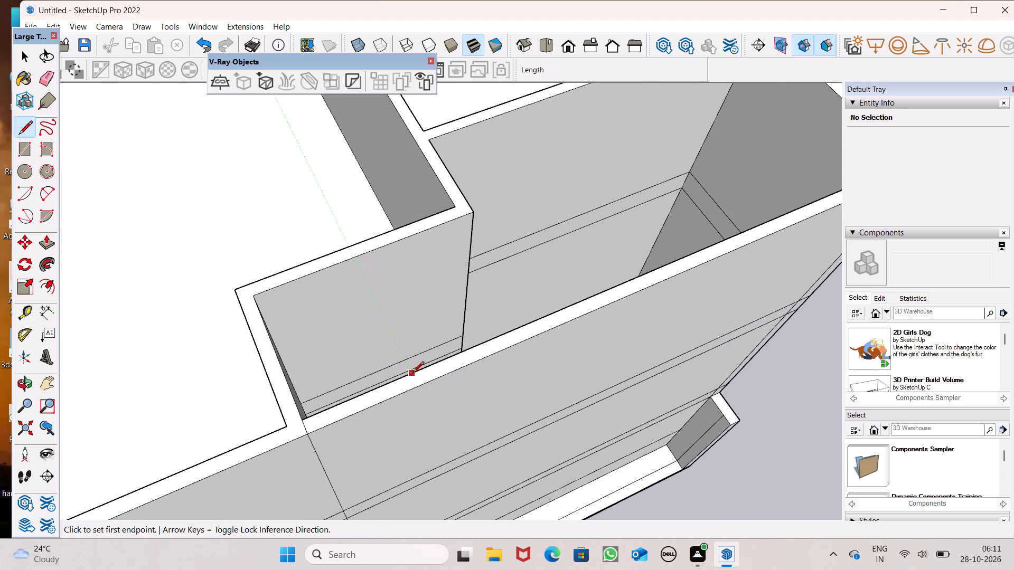
scroll(413, 373, "up", 5)
left_click(414, 373)
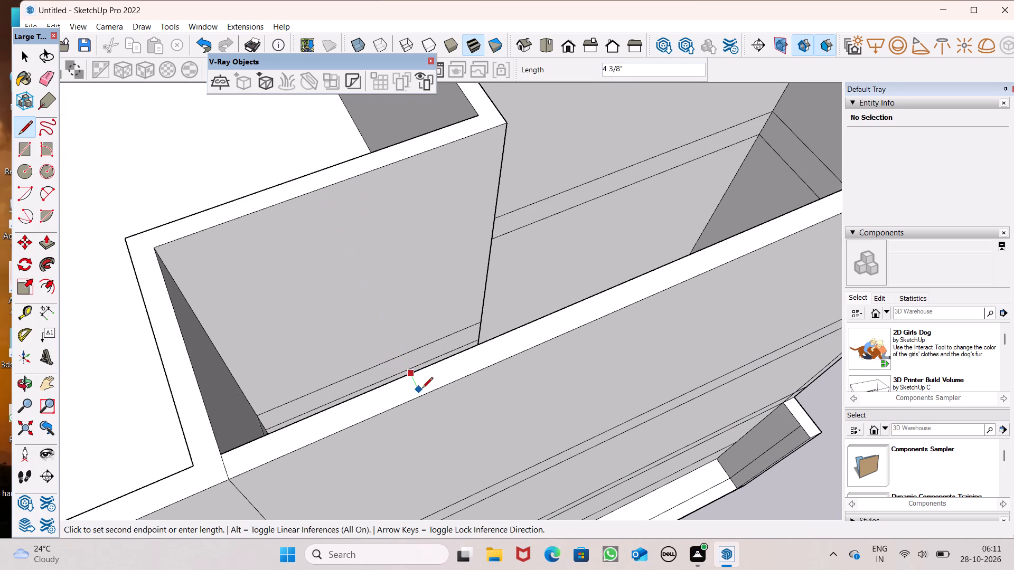
left_click(424, 394)
key("space")
Pull the wall-top face up 1' 5" to form the next band around the building.
scroll(356, 303, "down", 9)
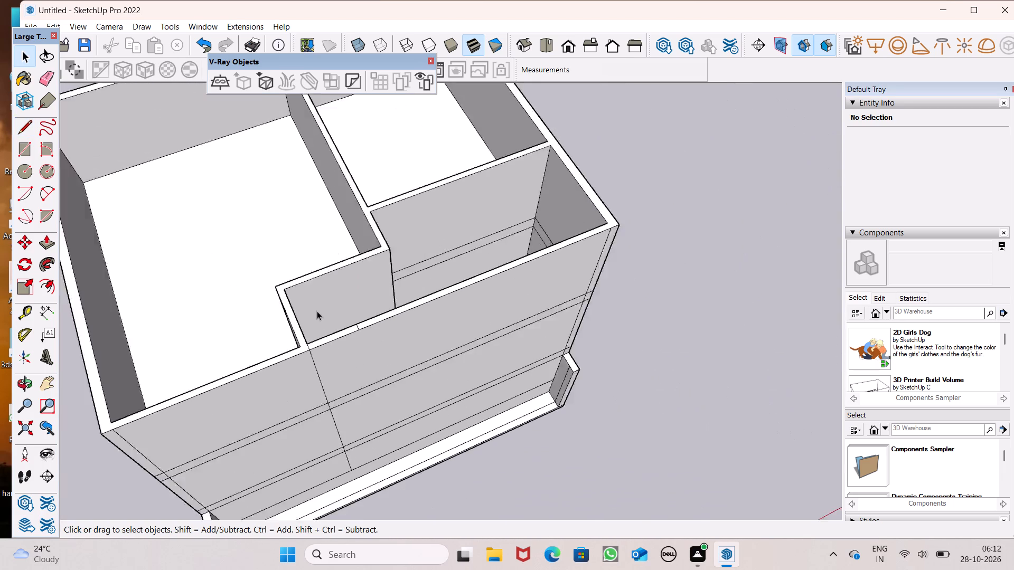
scroll(317, 311, "down", 9)
middle_click_drag(439, 420, 305, 475)
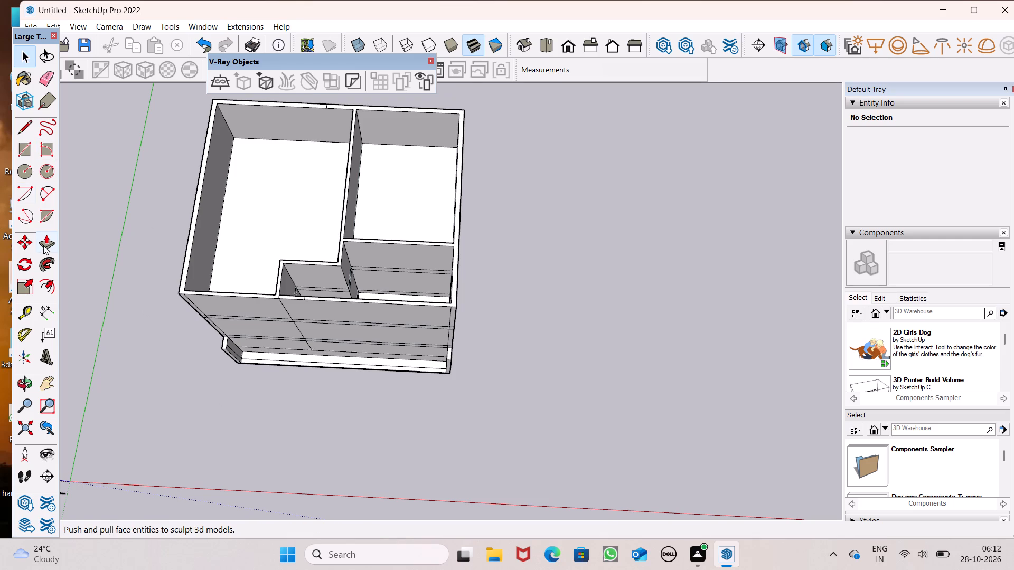
left_click(45, 242)
scroll(134, 256, "down", 3)
scroll(134, 251, "up", 2)
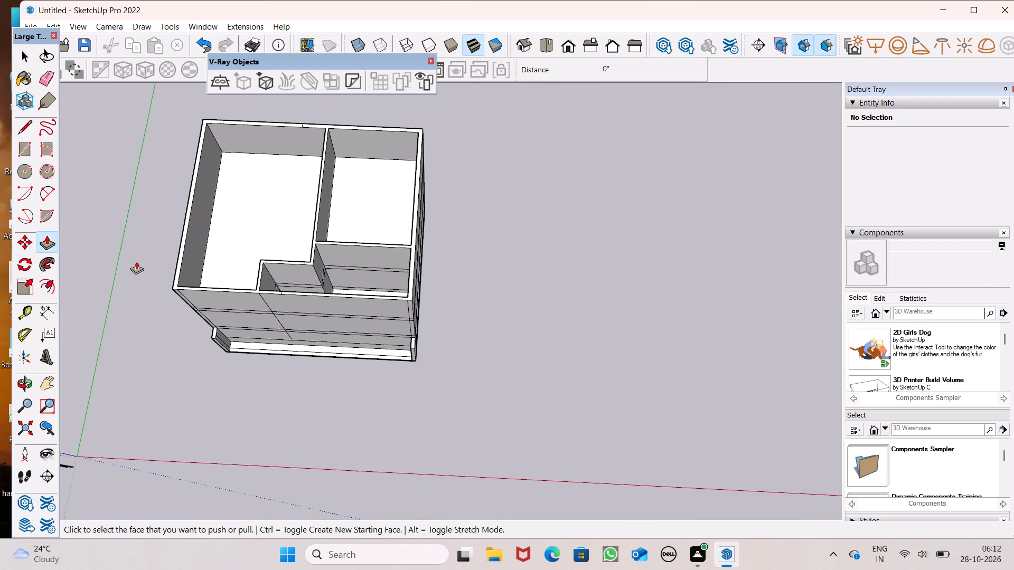
scroll(136, 261, "up", 3)
scroll(210, 291, "up", 4)
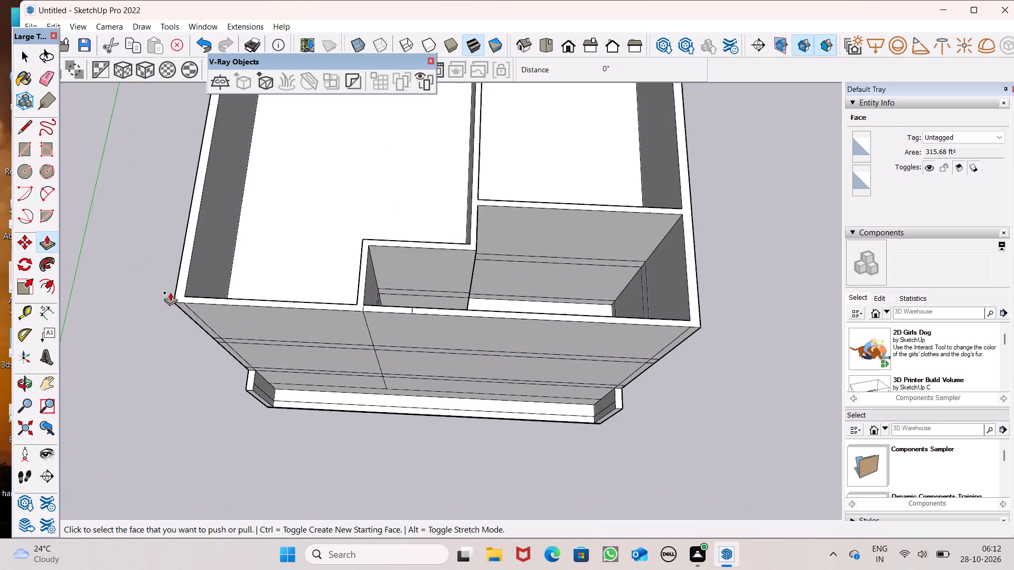
scroll(263, 327, "down", 6)
scroll(232, 310, "up", 4)
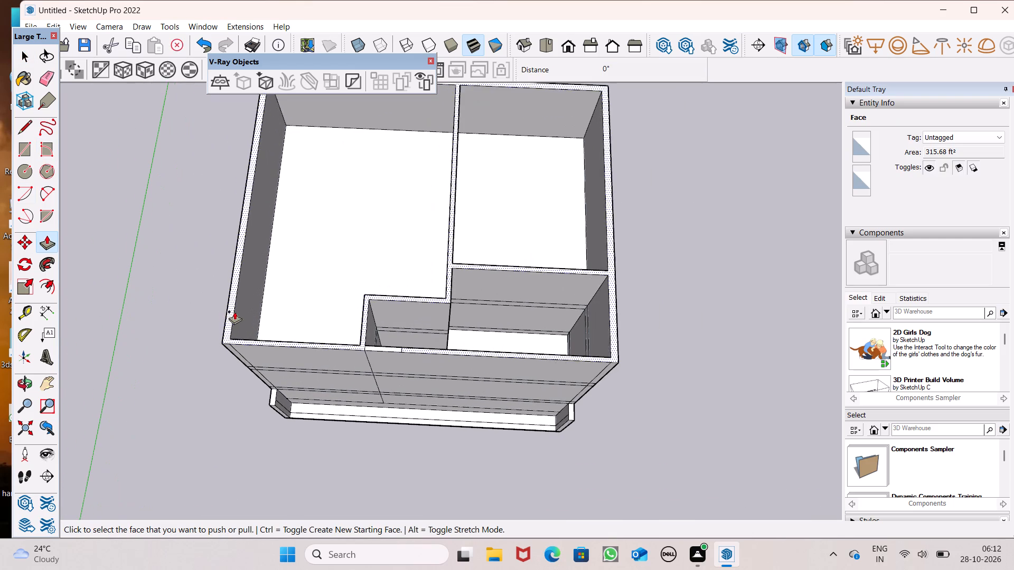
left_click_drag(229, 334, 229, 333)
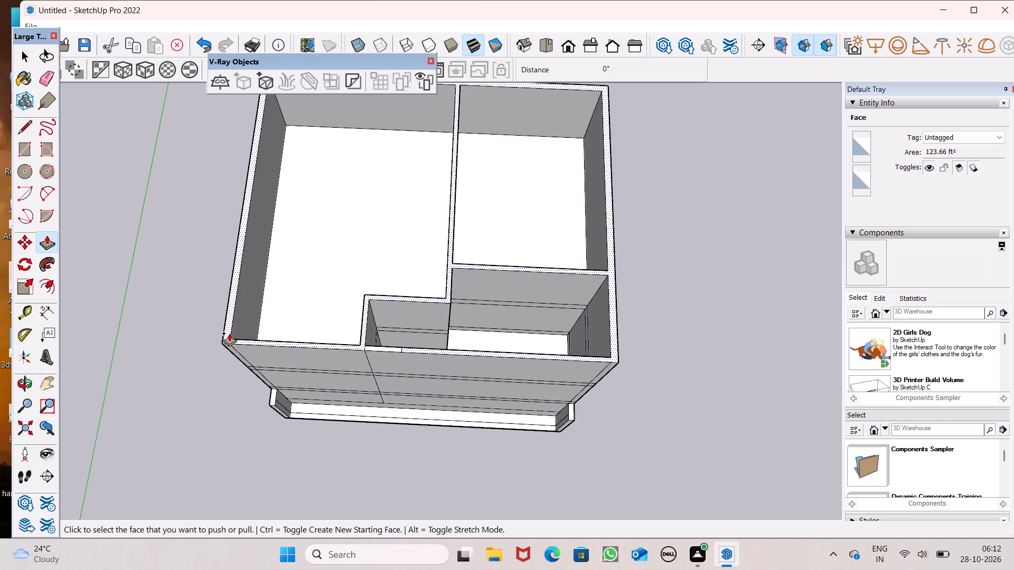
left_click_drag(229, 333, 226, 309)
type("1'5\"")
key("Return")
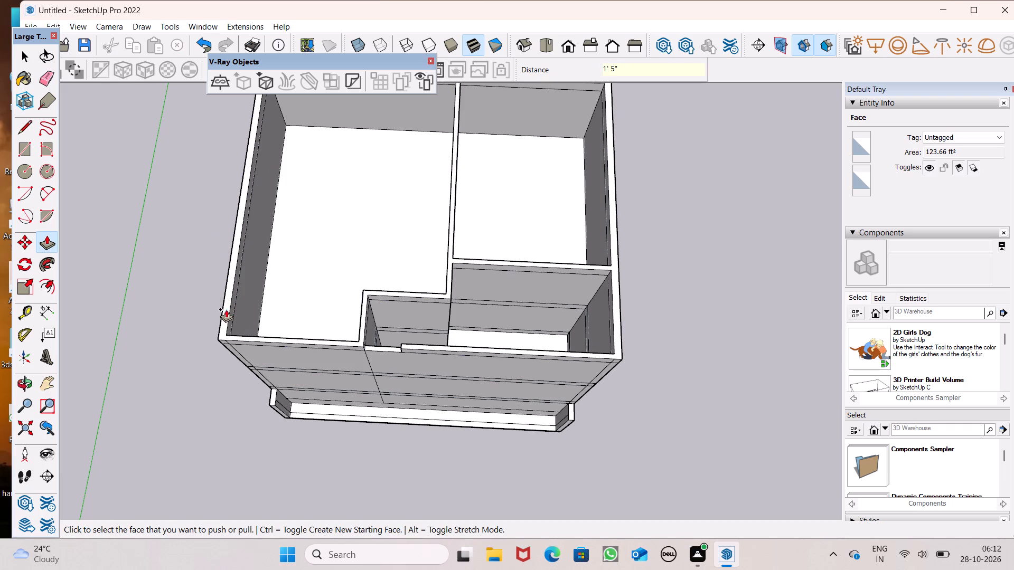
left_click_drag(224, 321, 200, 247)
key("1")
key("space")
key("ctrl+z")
Draw a line across the top of the stepped wall between the large room and the front recess, in line with the front wall split.
scroll(246, 346, "down", 2)
middle_click_drag(285, 340, 290, 226)
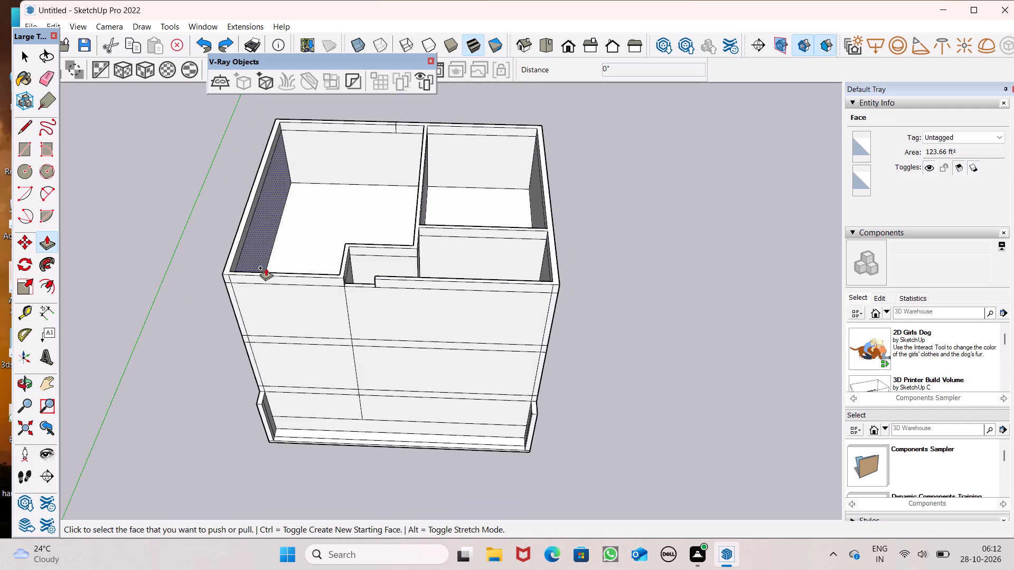
scroll(393, 265, "up", 6)
scroll(368, 280, "down", 3)
middle_click_drag(374, 297, 384, 345)
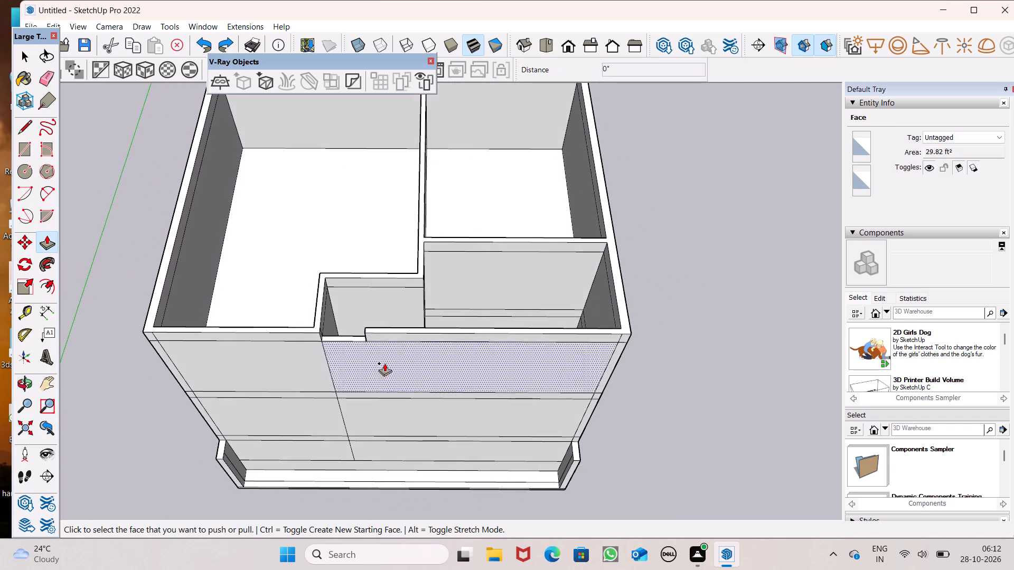
scroll(383, 377, "down", 3)
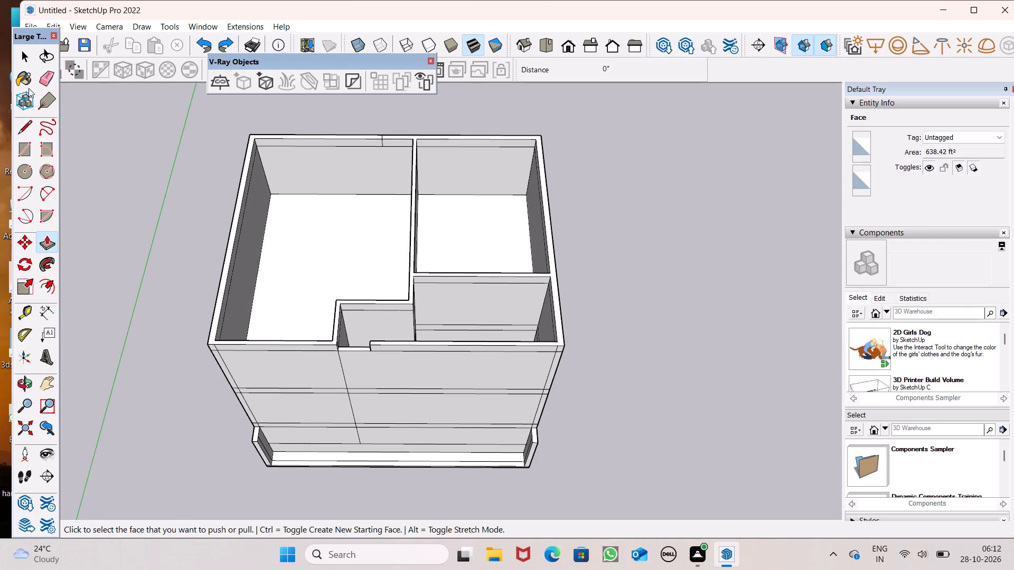
left_click(29, 129)
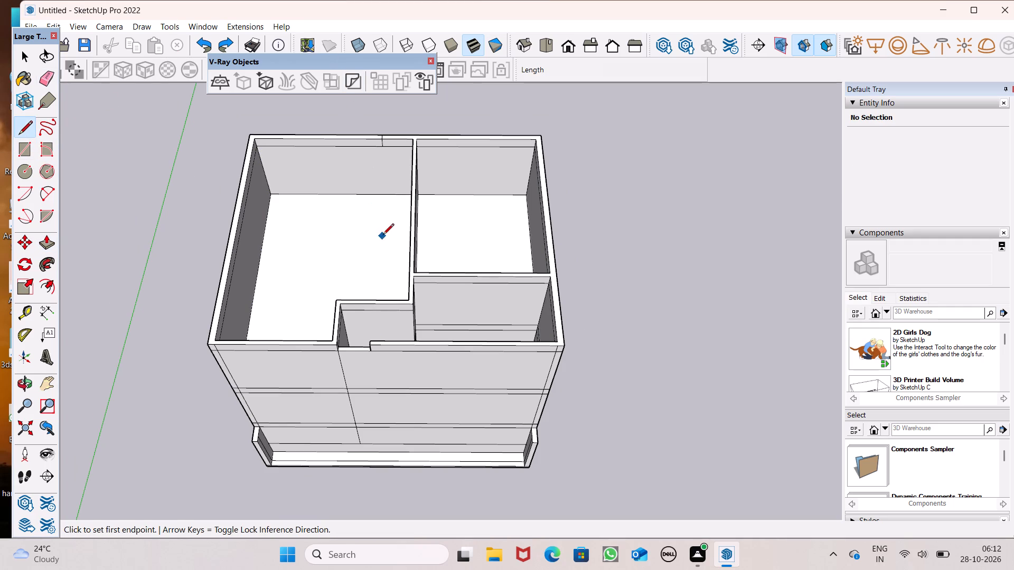
scroll(372, 320, "up", 8)
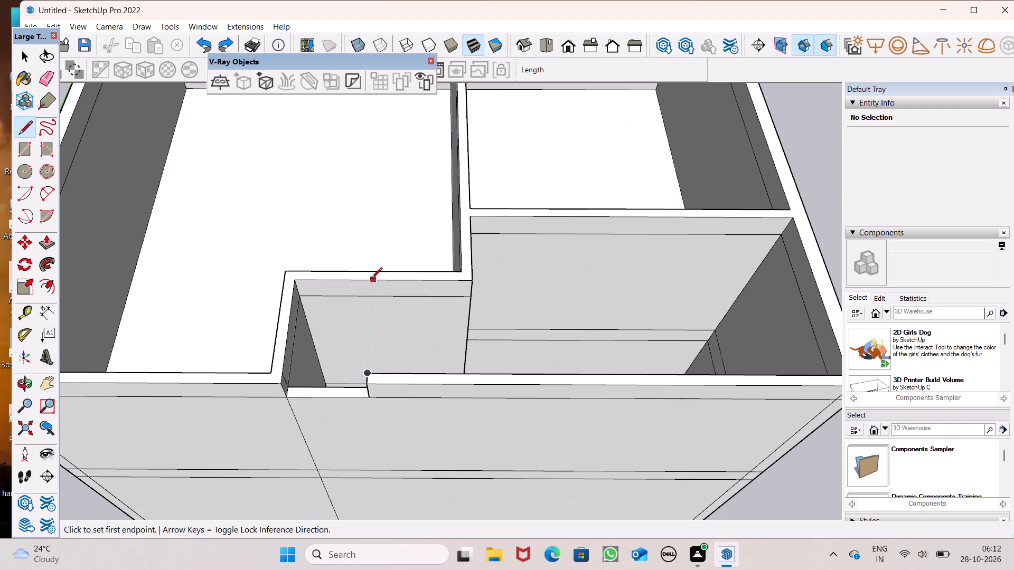
left_click(371, 279)
left_click(373, 272)
key("space")
Pull the split-off wall-top section around the large room up 10' to raise another storey there.
scroll(393, 344, "down", 4)
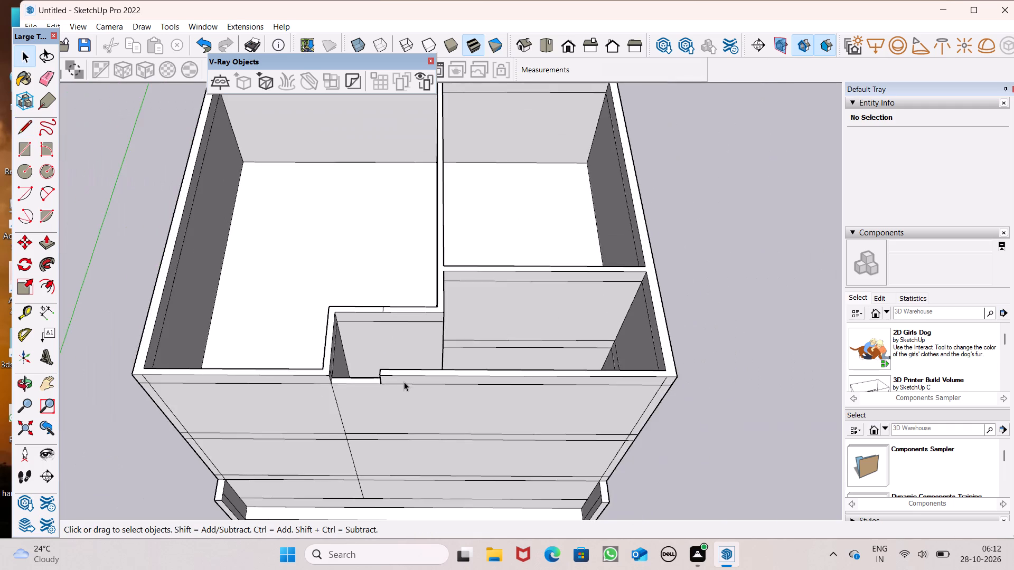
scroll(404, 382, "down", 8)
middle_click_drag(423, 360, 448, 247)
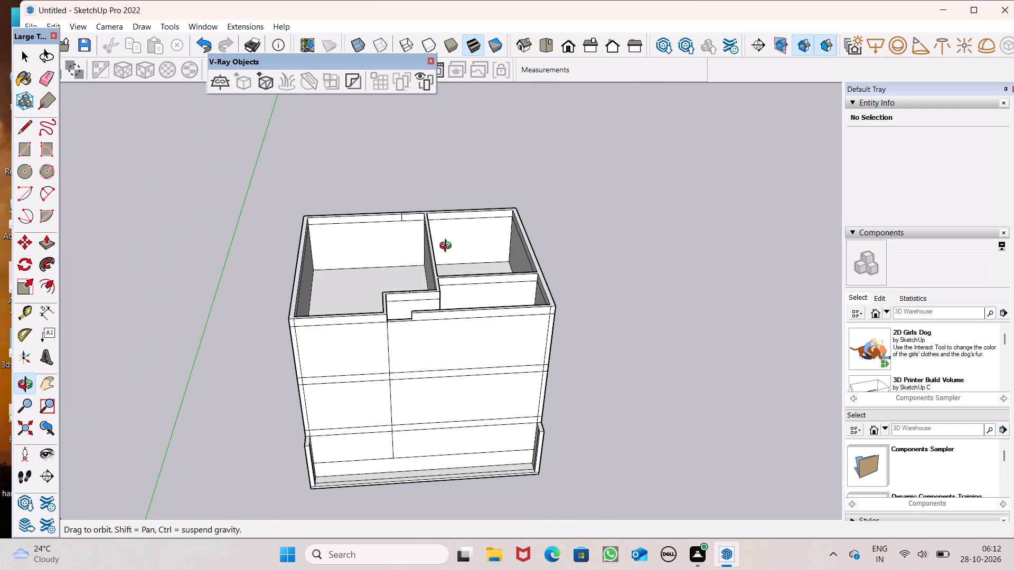
middle_click_drag(448, 247, 446, 269)
scroll(446, 269, "up", 1)
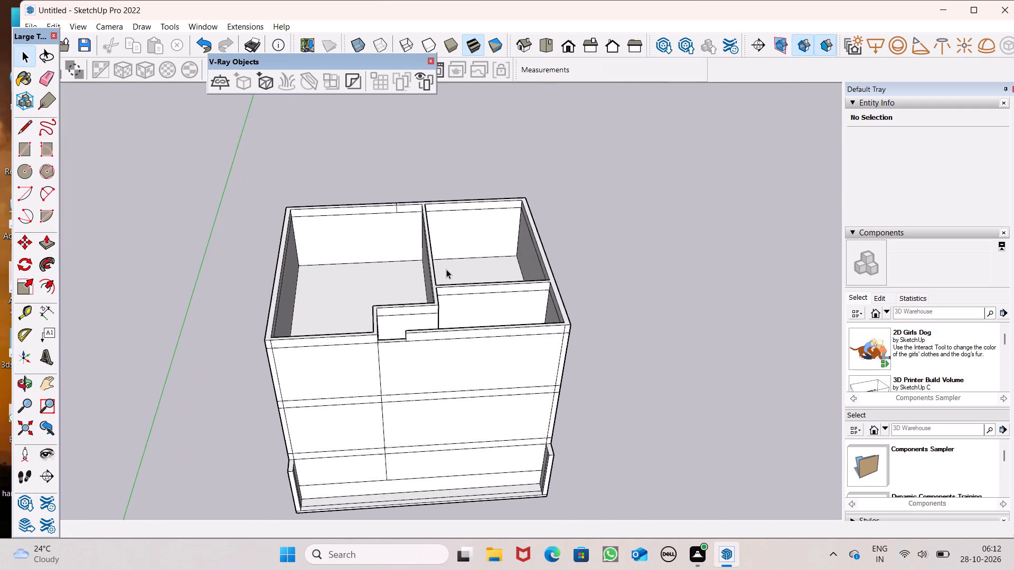
scroll(446, 269, "up", 2)
left_click(46, 242)
scroll(370, 344, "up", 3)
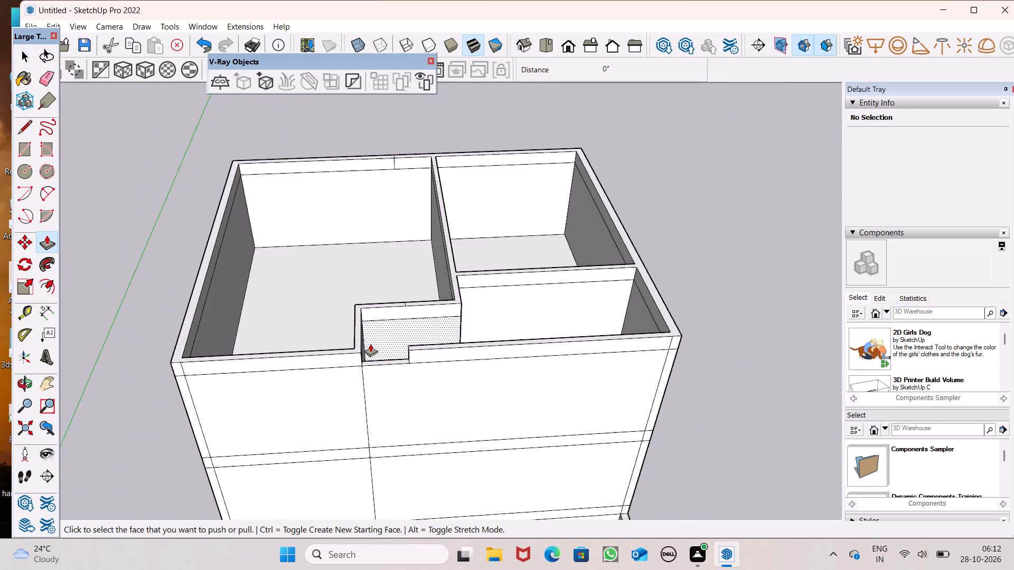
left_click(353, 349)
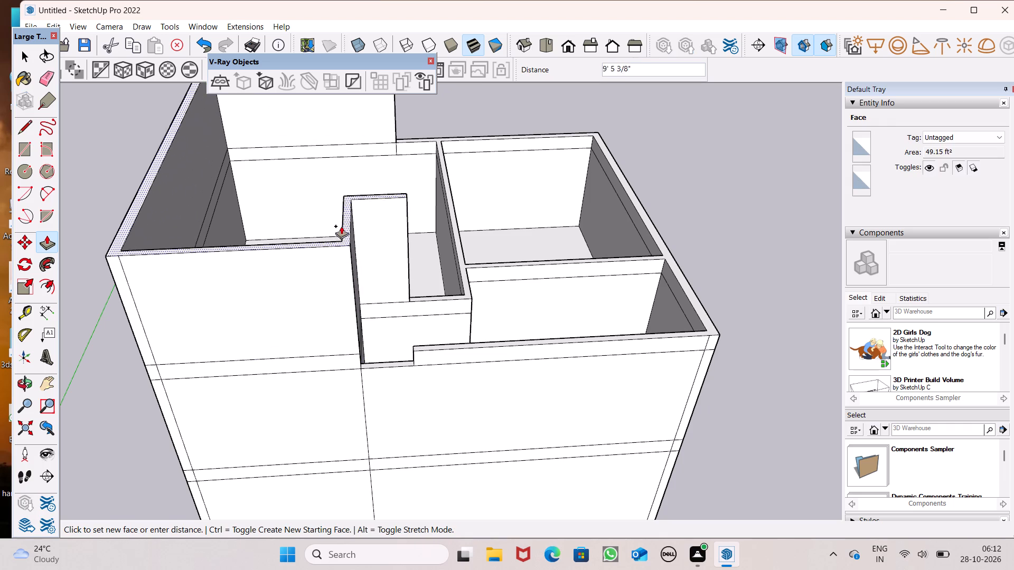
key("1")
type("0'")
key("Return")
key("space")
scroll(172, 243, "down", 5)
middle_click_drag(271, 299, 262, 314)
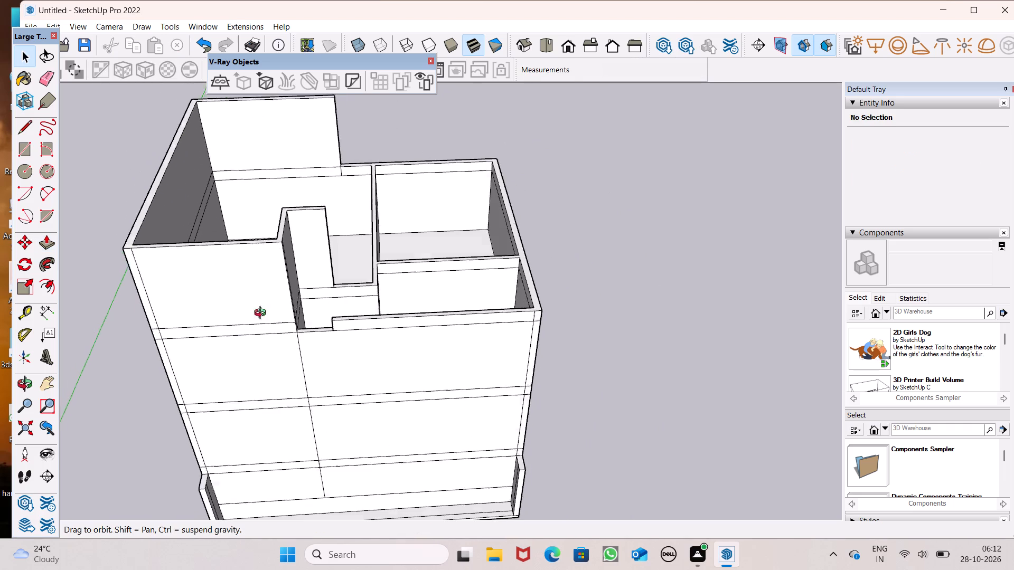
Draw a line along the top edge of the wall band inside the large room to close its floor face.
middle_click_drag(262, 314, 82, 471)
scroll(82, 471, "up", 1)
scroll(83, 469, "down", 3)
middle_click_drag(176, 439, 300, 257)
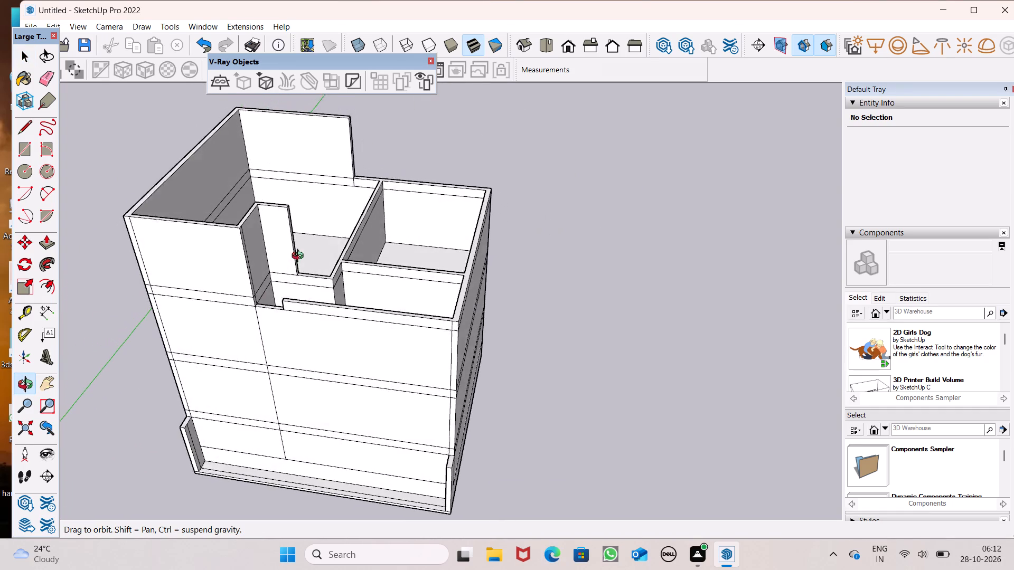
middle_click_drag(300, 257, 305, 269)
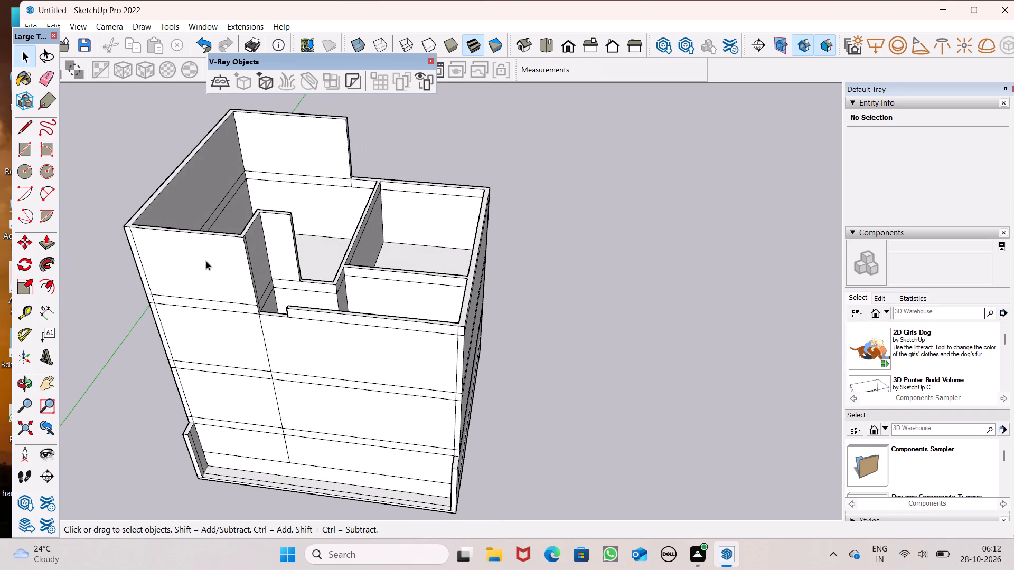
left_click(17, 129)
scroll(248, 165, "up", 4)
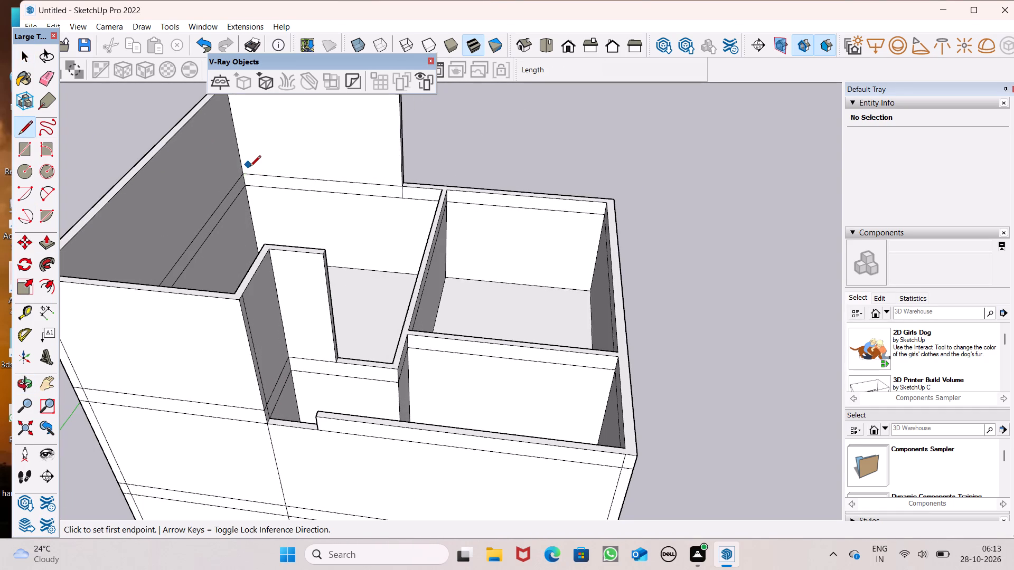
left_click(240, 176)
left_click(259, 176)
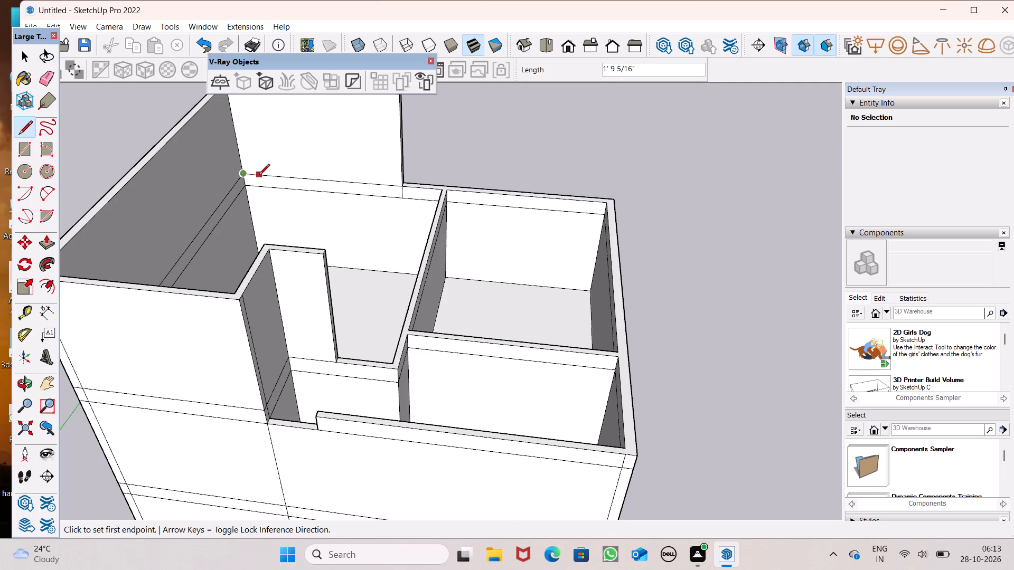
scroll(266, 190, "down", 4)
key("space")
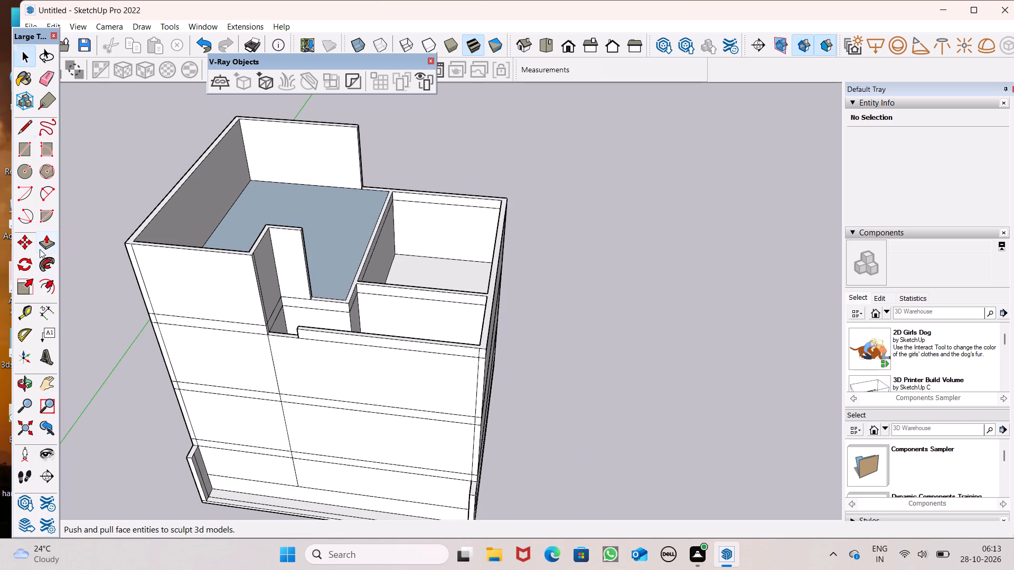
Push/pull the large room's new floor face 6" to form the slab.
left_click(49, 242)
scroll(268, 207, "up", 6)
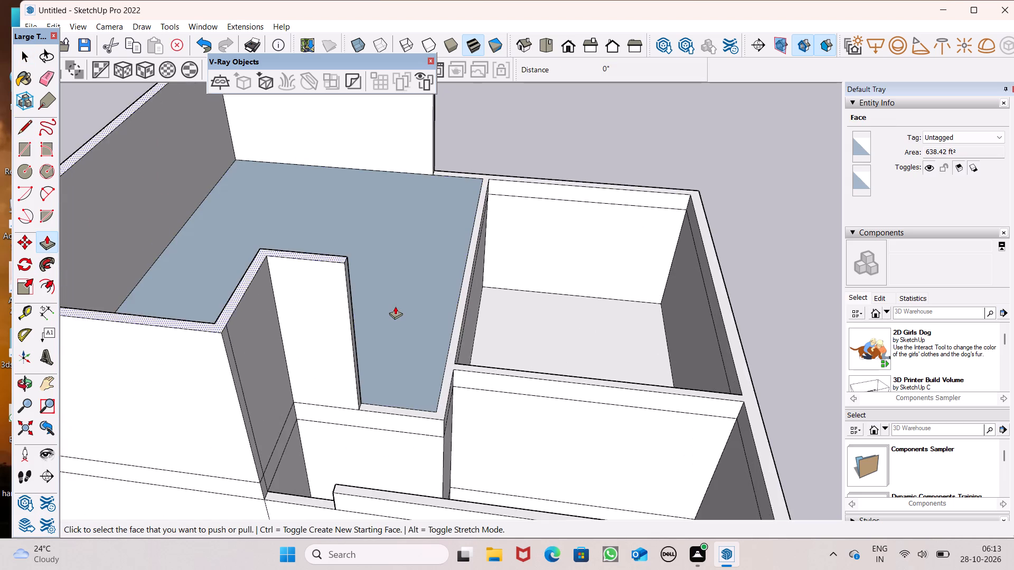
scroll(395, 306, "up", 3)
scroll(394, 305, "down", 1)
left_click(402, 322)
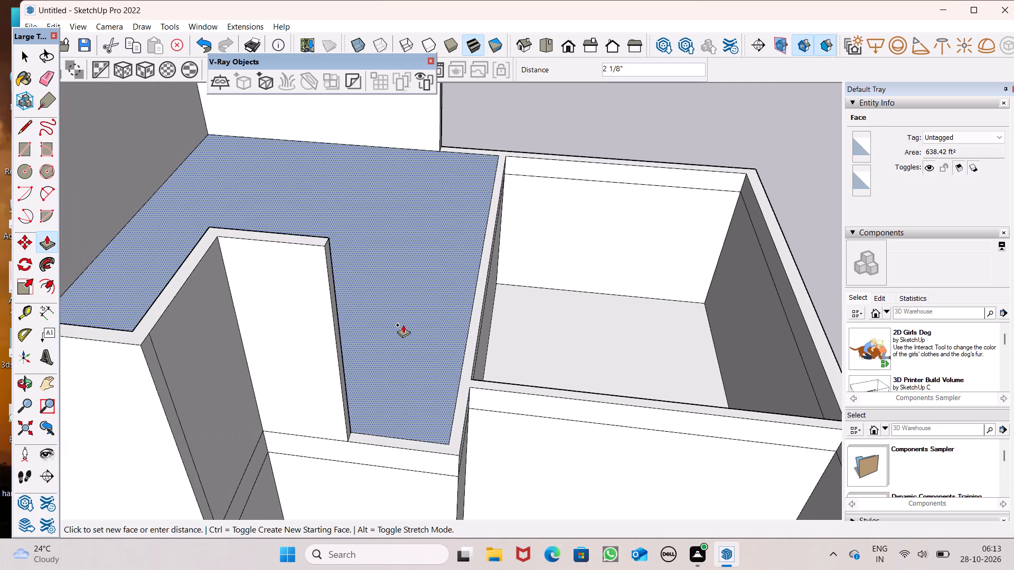
key("6")
key("shift+quotedbl")
key("Return")
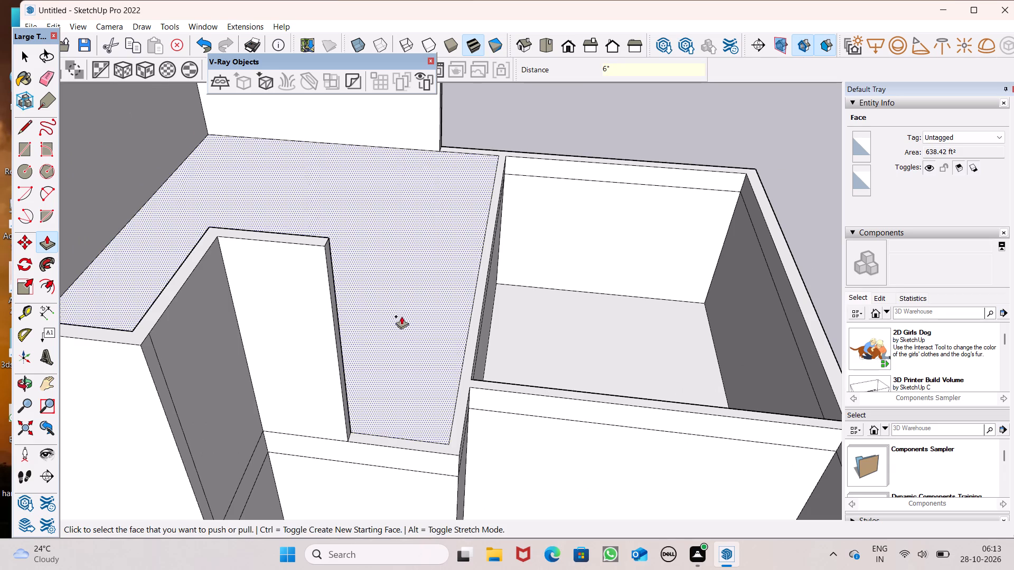
key("space")
Draw a line along the upper edge of the intermediate wall band inside the front recess to close a floor face one storey below.
scroll(212, 218, "down", 9)
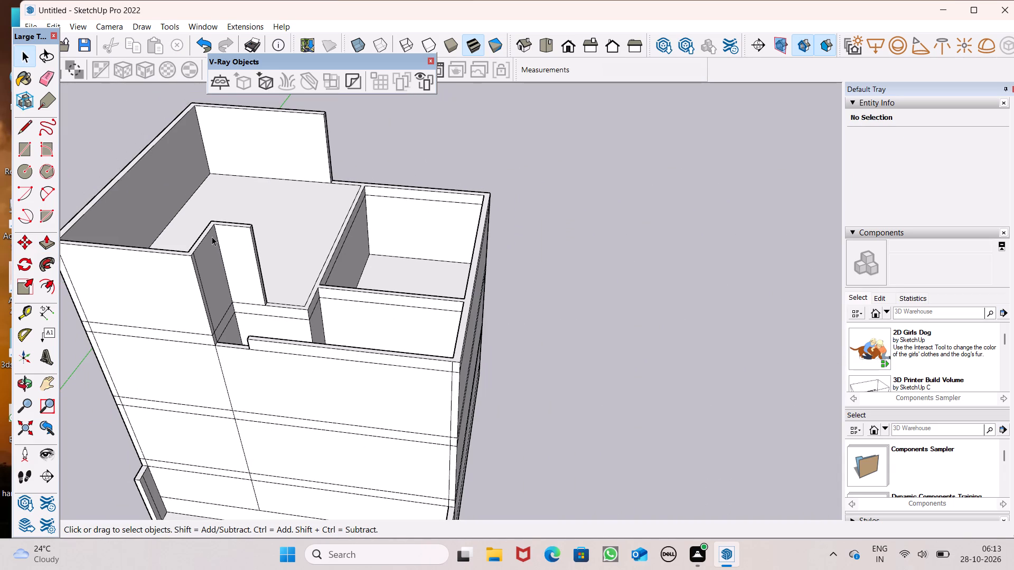
scroll(204, 254, "down", 2)
middle_click_drag(290, 358, 382, 185)
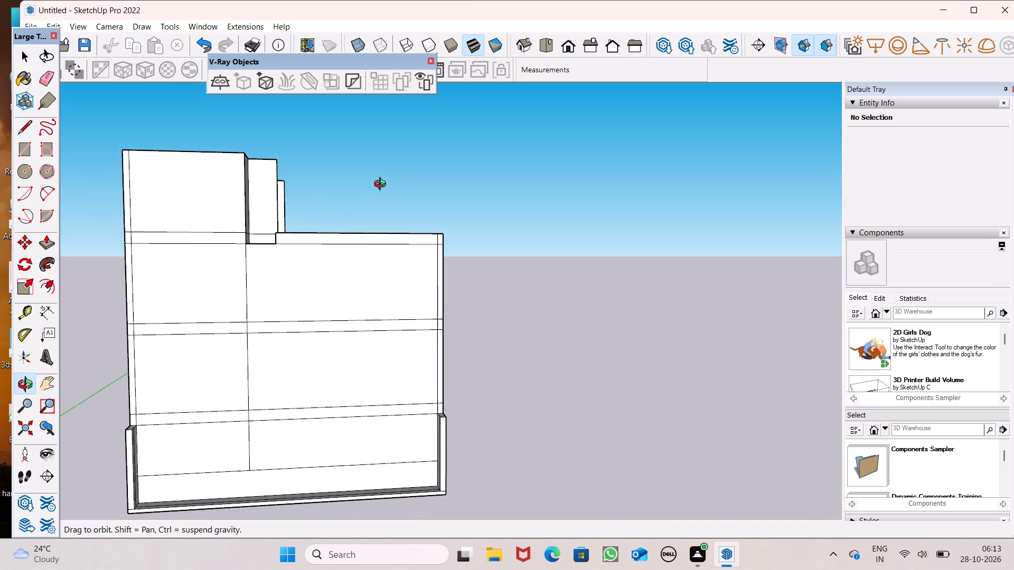
middle_click_drag(382, 185, 334, 217)
scroll(331, 219, "down", 1)
scroll(243, 266, "up", 6)
middle_click_drag(248, 283, 322, 422)
scroll(266, 305, "up", 1)
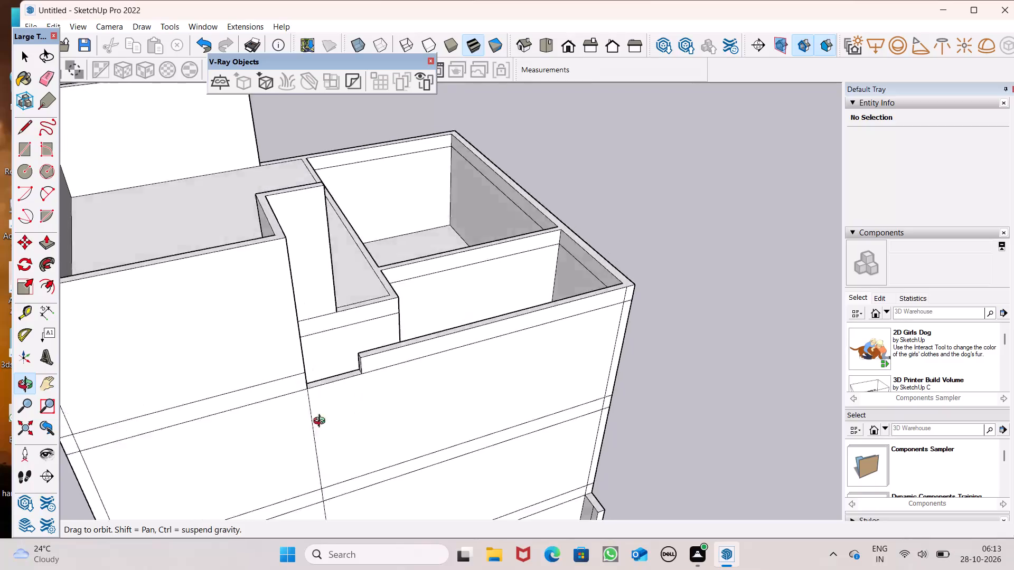
middle_click_drag(322, 422, 182, 513)
scroll(483, 179, "down", 5)
middle_click_drag(430, 310, 168, 379)
left_click(22, 127)
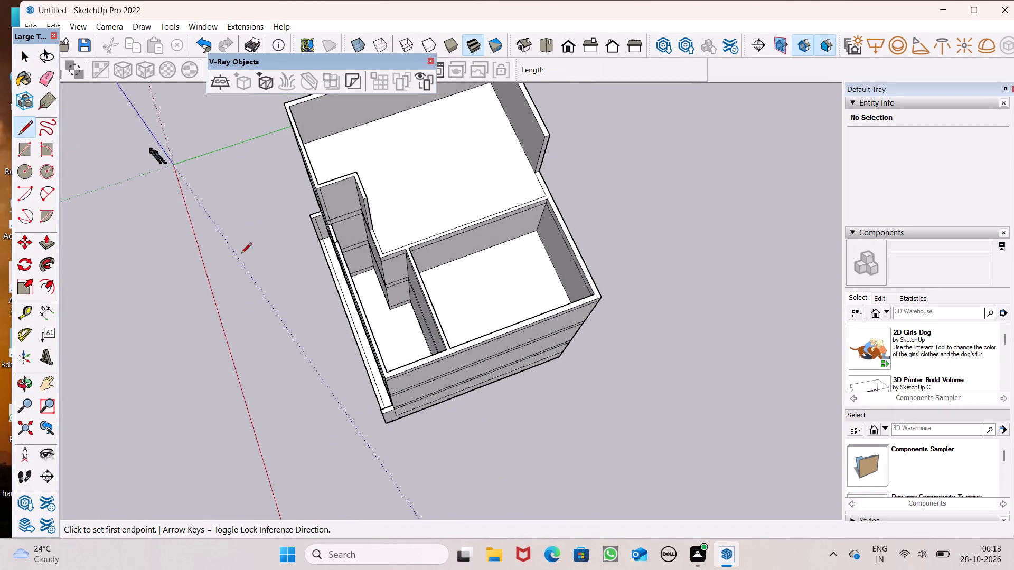
scroll(416, 317, "up", 3)
scroll(372, 249, "up", 6)
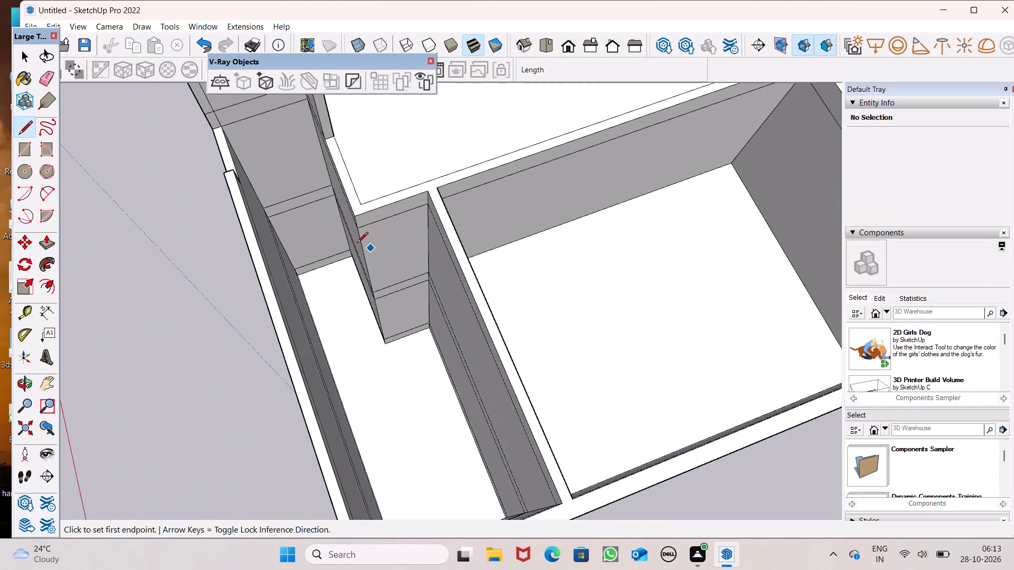
scroll(287, 204, "up", 7)
left_click(285, 203)
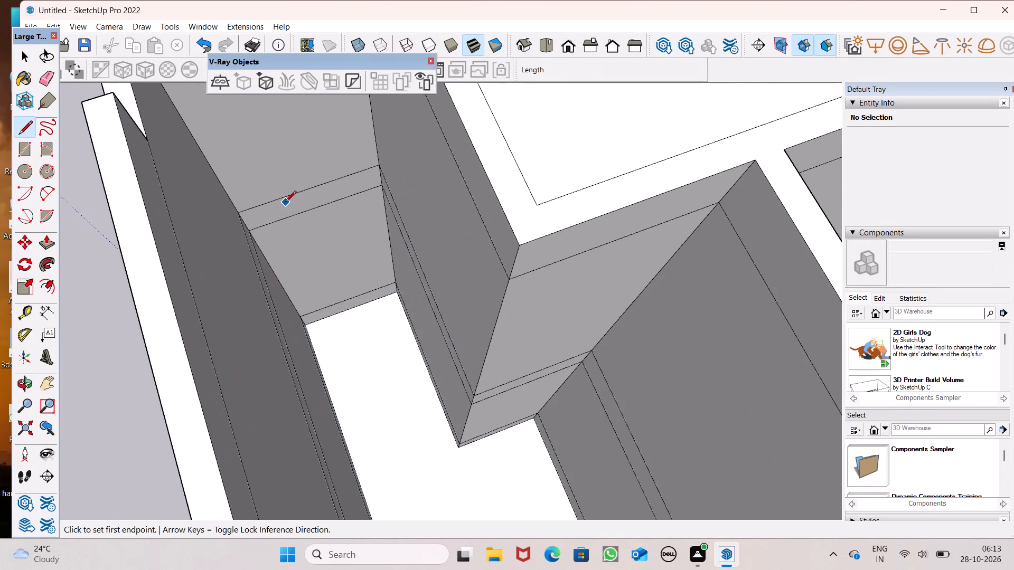
key("space")
scroll(275, 205, "down", 4)
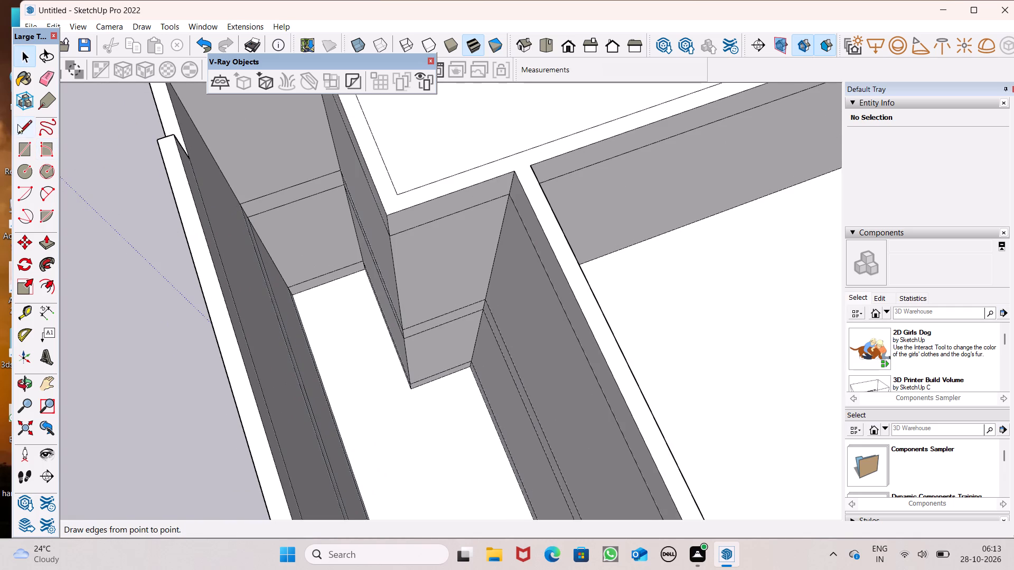
left_click(17, 124)
scroll(253, 194, "up", 9)
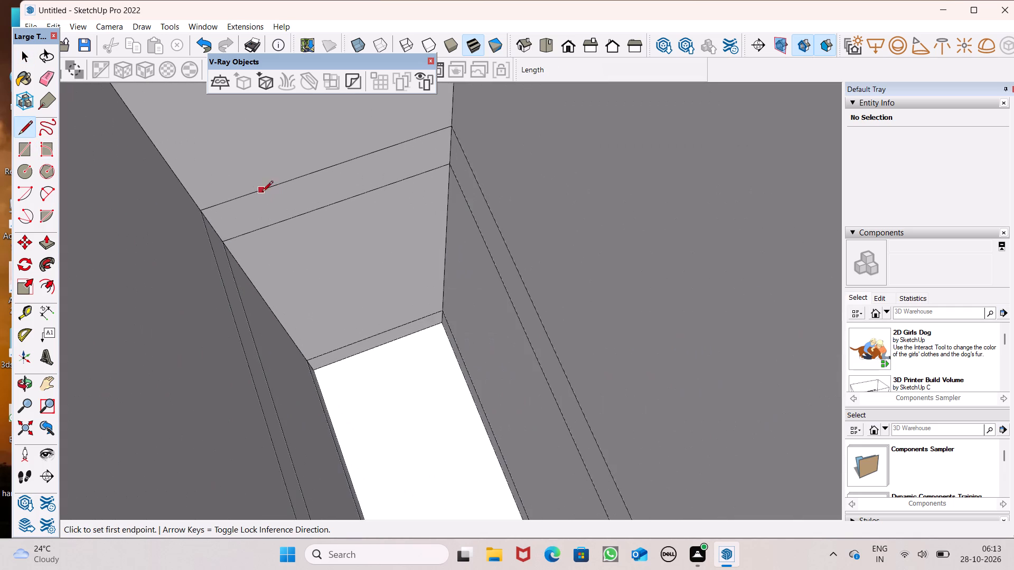
left_click(253, 191)
left_click(278, 181)
scroll(278, 181, "down", 7)
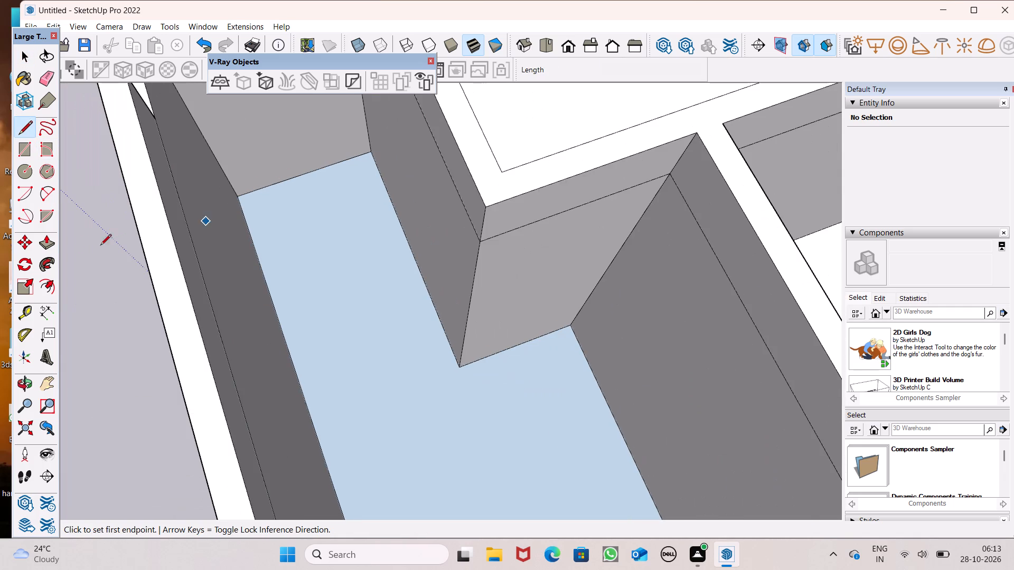
Push/pull the front recess's lower floor face 6" to form its slab.
left_click(55, 235)
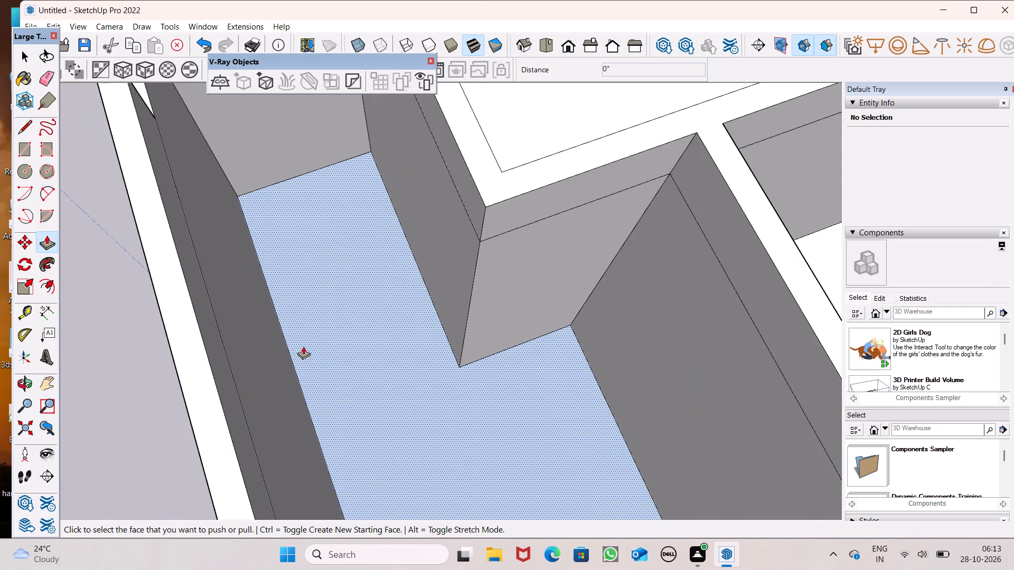
scroll(356, 324, "down", 4)
left_click_drag(355, 344, 357, 353)
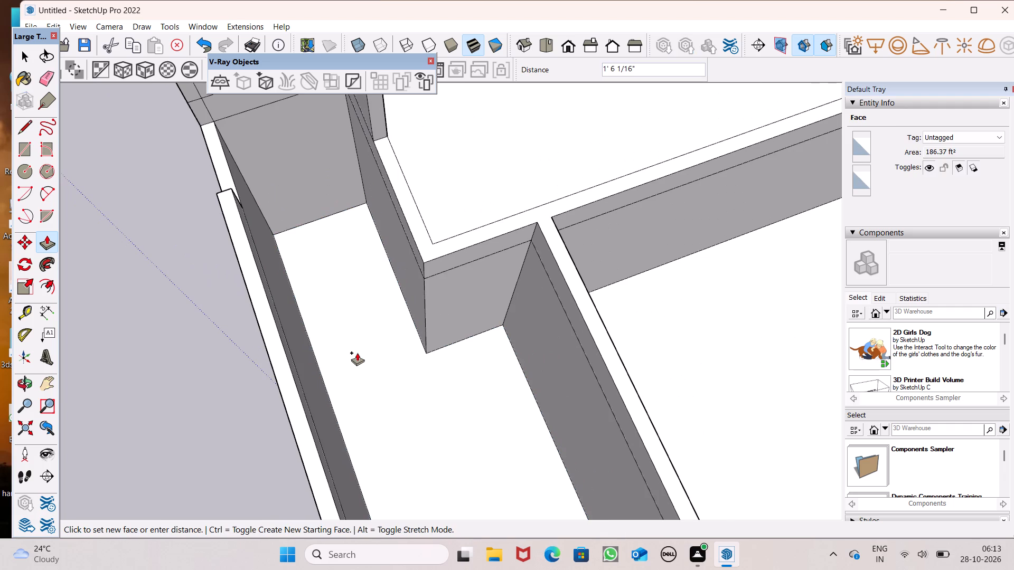
left_click_drag(357, 353, 359, 353)
key("6")
key("shift+quotedbl")
key("Return")
Draw a line along the lower edge of the top wall band inside the front recess to close the next floor face.
scroll(314, 350, "down", 6)
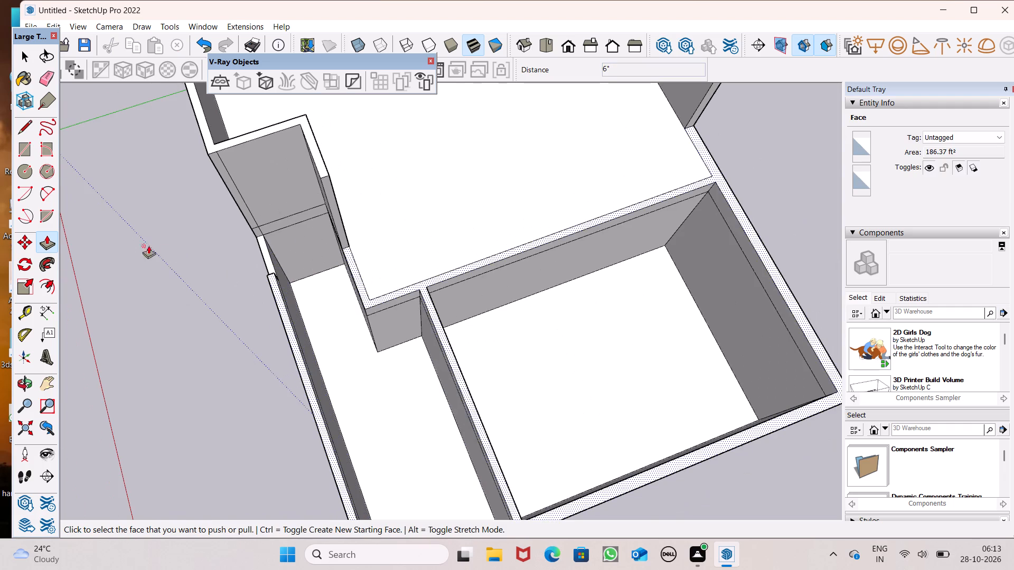
left_click(22, 125)
scroll(302, 250, "up", 4)
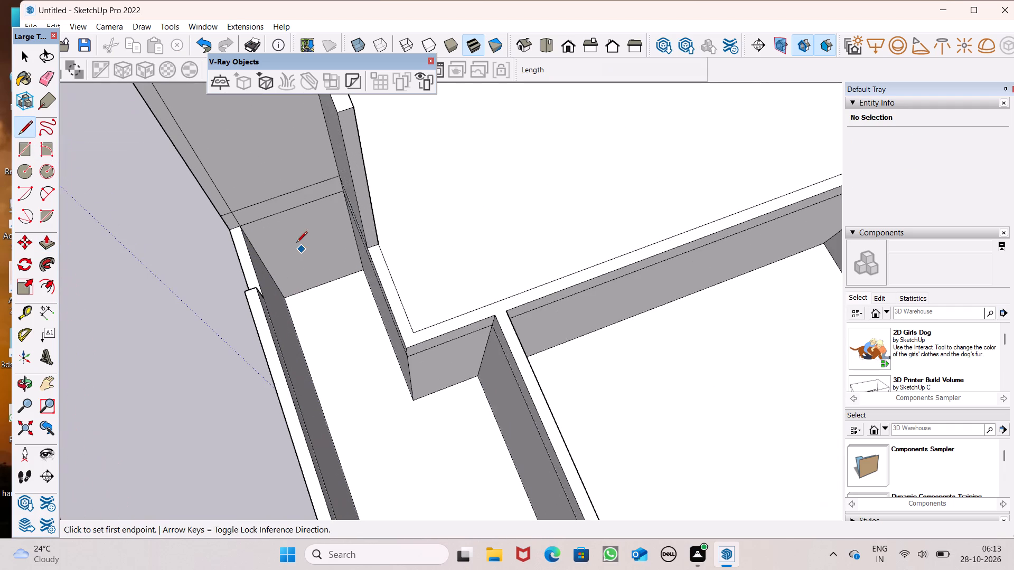
scroll(280, 249, "up", 1)
middle_click_drag(280, 249, 374, 141)
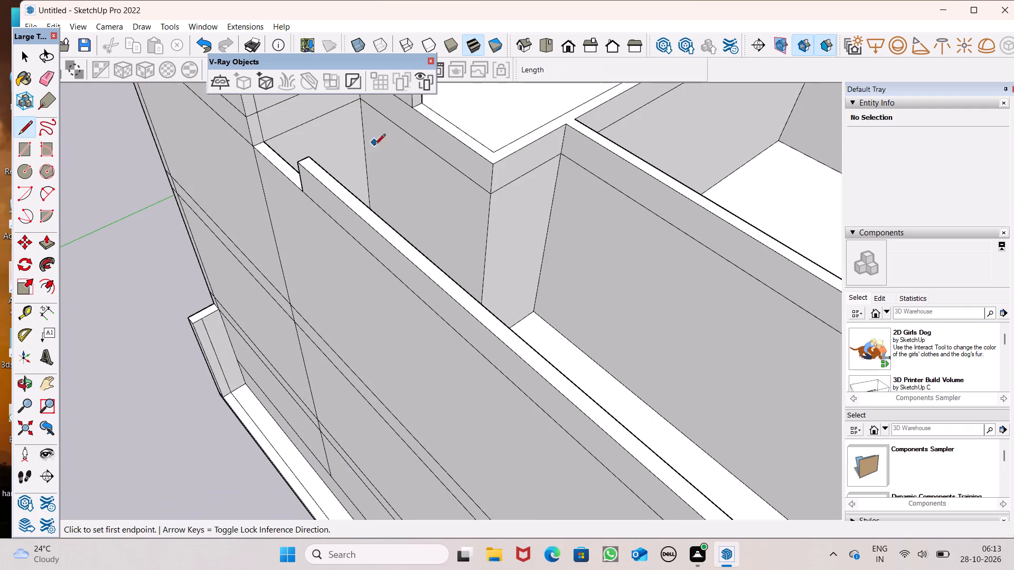
scroll(377, 193, "down", 4)
scroll(419, 226, "up", 2)
middle_click_drag(422, 227, 345, 254)
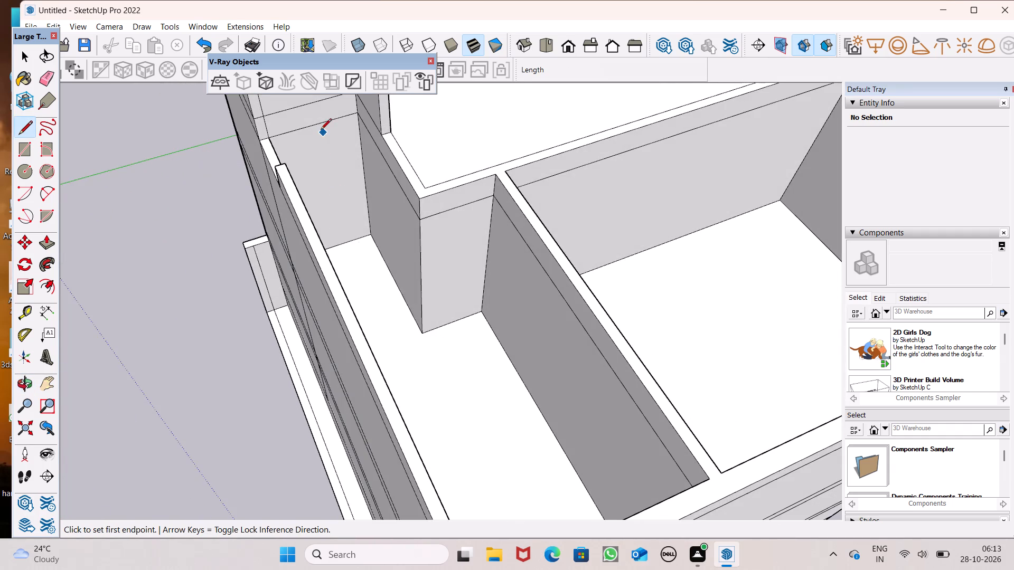
scroll(321, 130, "up", 4)
left_click(269, 133)
left_click(285, 133)
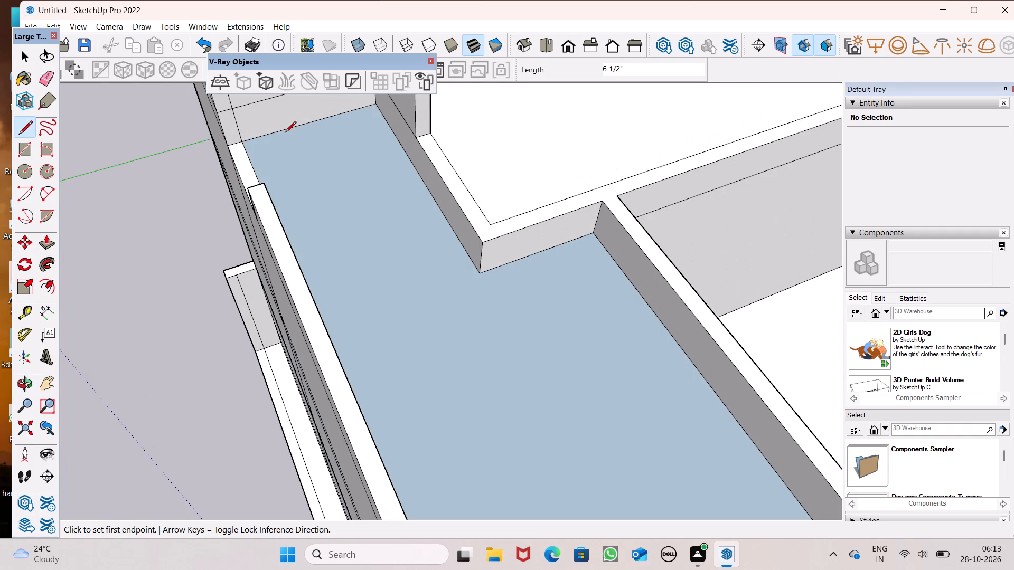
key("space")
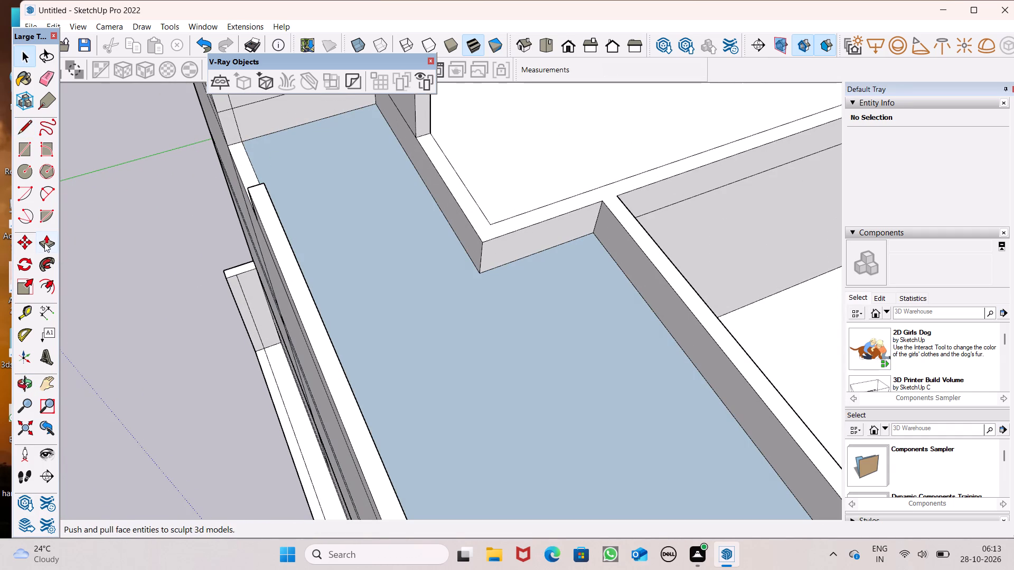
Push/pull the front recess's upper floor face 6" to form its slab.
left_click(44, 243)
left_click_drag(364, 340, 367, 345)
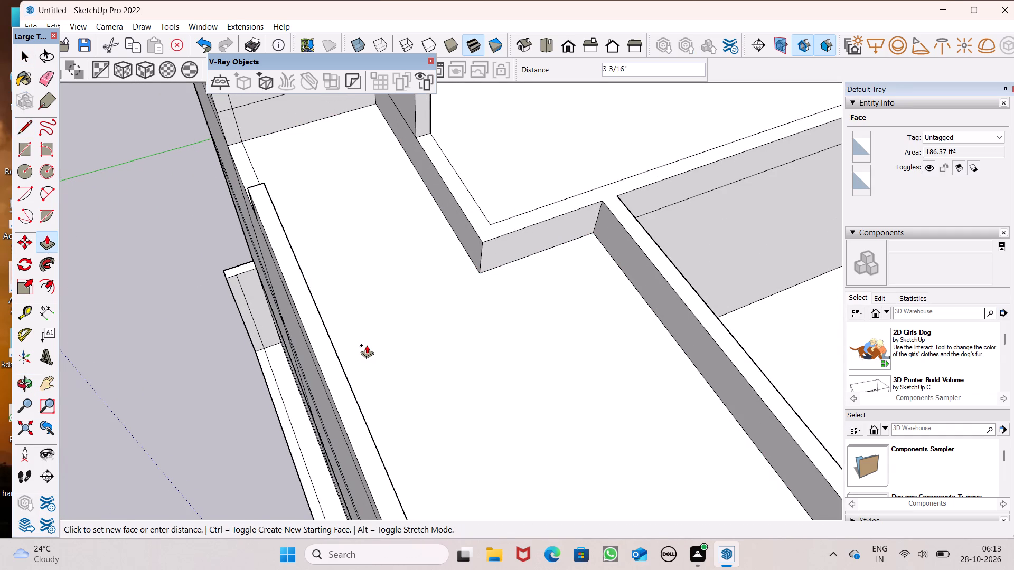
left_click_drag(367, 345, 371, 345)
key("6")
key("shift+quotedbl")
key("Return")
Draw a line along the inner wall-top edge of the rear corner room to close a face over it.
scroll(70, 284, "down", 5)
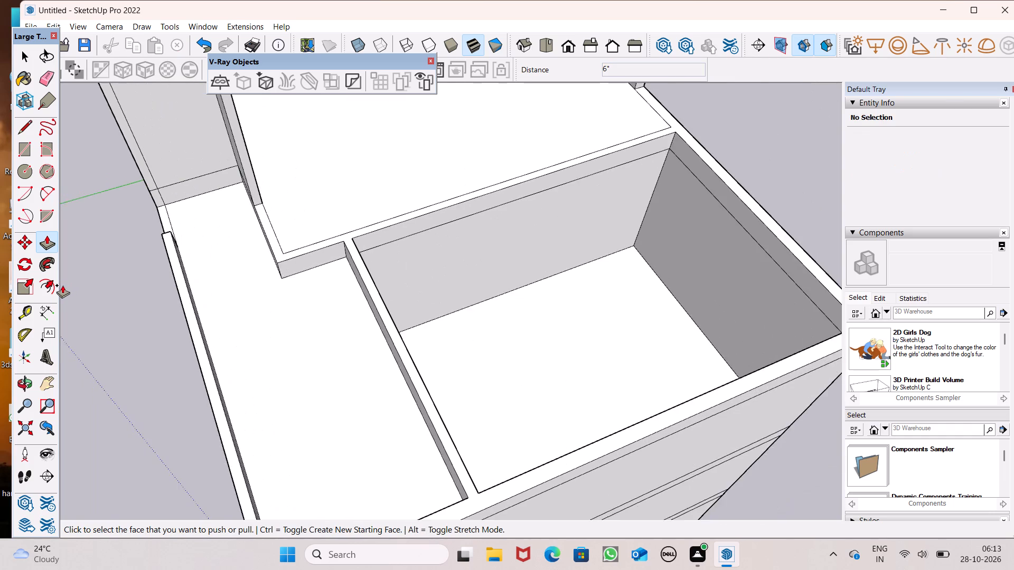
scroll(62, 285, "down", 2)
middle_click_drag(336, 327, 389, 247)
left_click(26, 133)
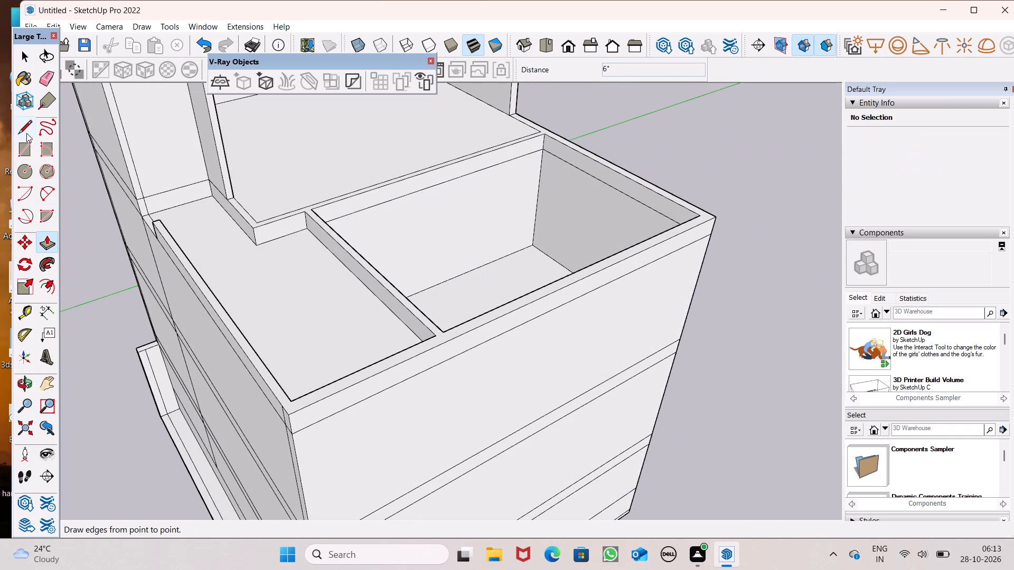
scroll(237, 173, "up", 5)
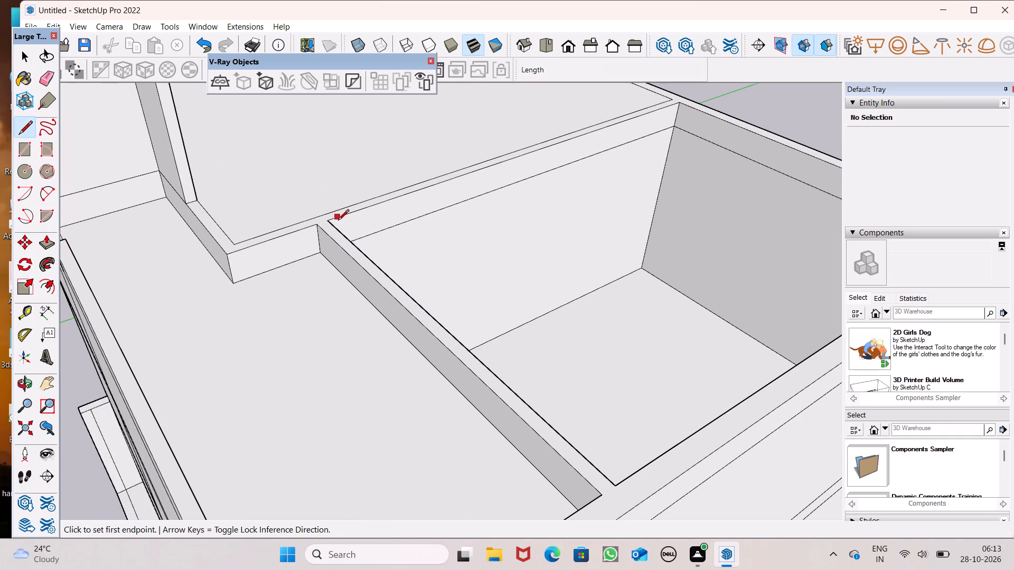
left_click(332, 221)
left_click(340, 216)
Push/pull the face over the rear corner room 6" to form its slab.
left_click(48, 242)
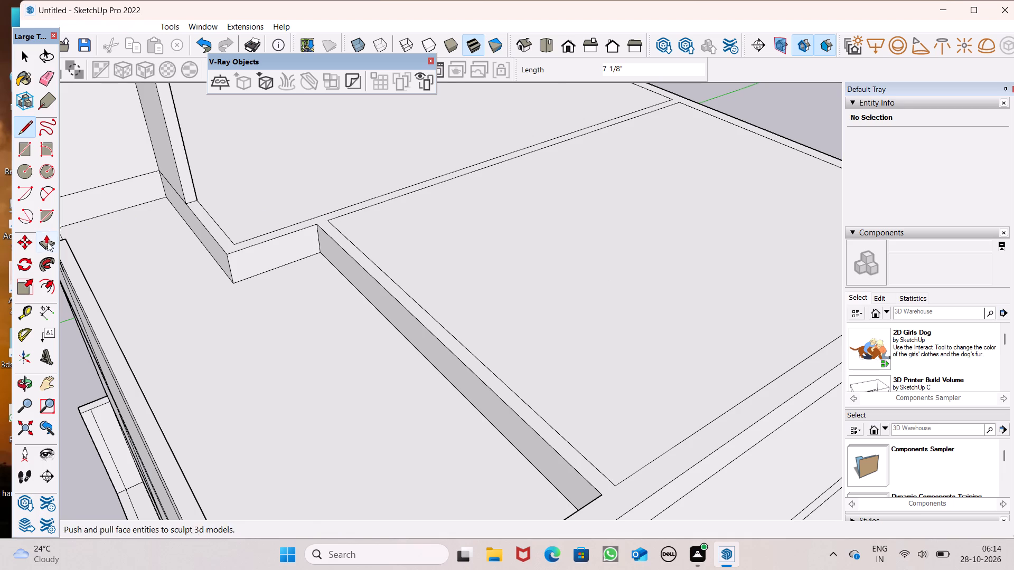
scroll(370, 254, "down", 5)
scroll(465, 292, "up", 2)
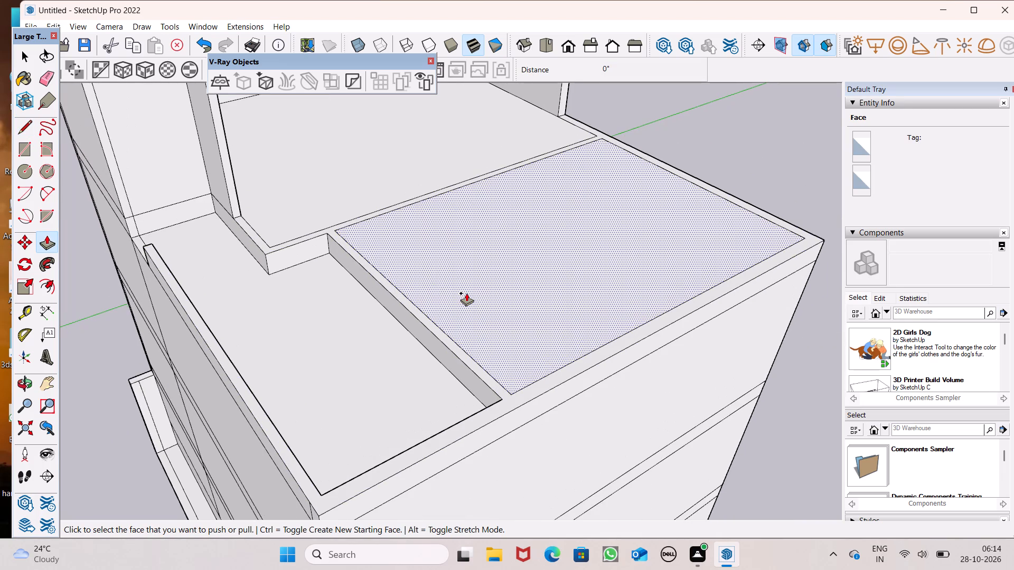
left_click_drag(466, 293, 467, 307)
key("6")
key("shift+quotedbl")
key("Return")
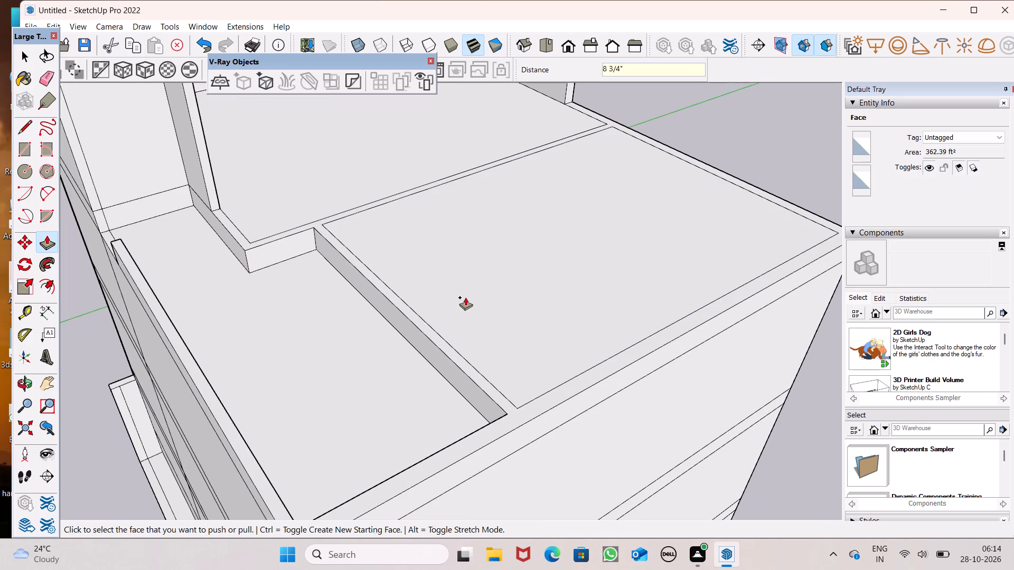
key("space")
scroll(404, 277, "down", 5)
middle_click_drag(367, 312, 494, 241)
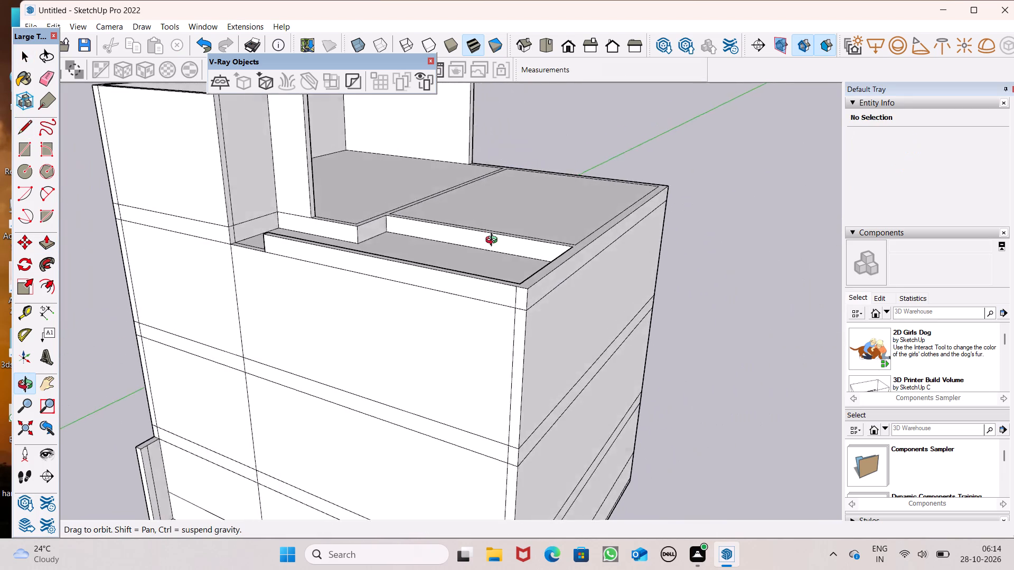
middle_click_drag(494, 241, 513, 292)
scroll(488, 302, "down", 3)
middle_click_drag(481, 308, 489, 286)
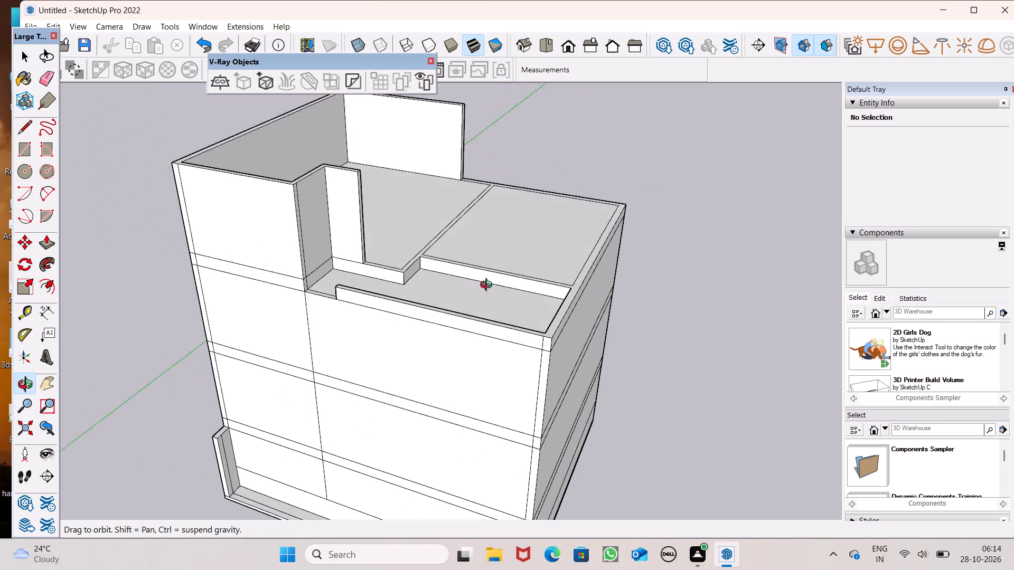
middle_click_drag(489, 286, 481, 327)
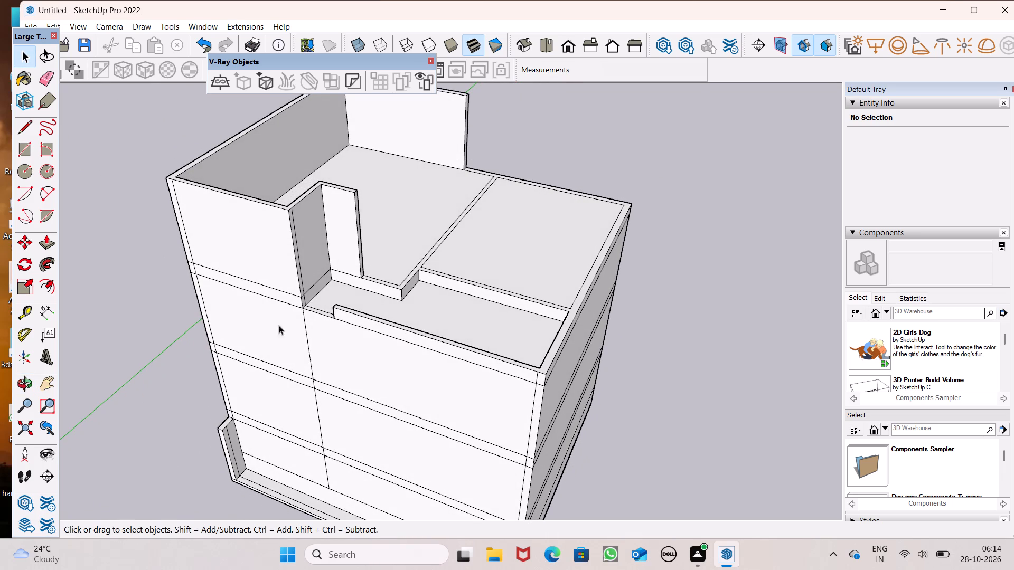
Undo the slabs over the rear corner room and the front recess, together with the faces closed for them.
left_click(48, 239)
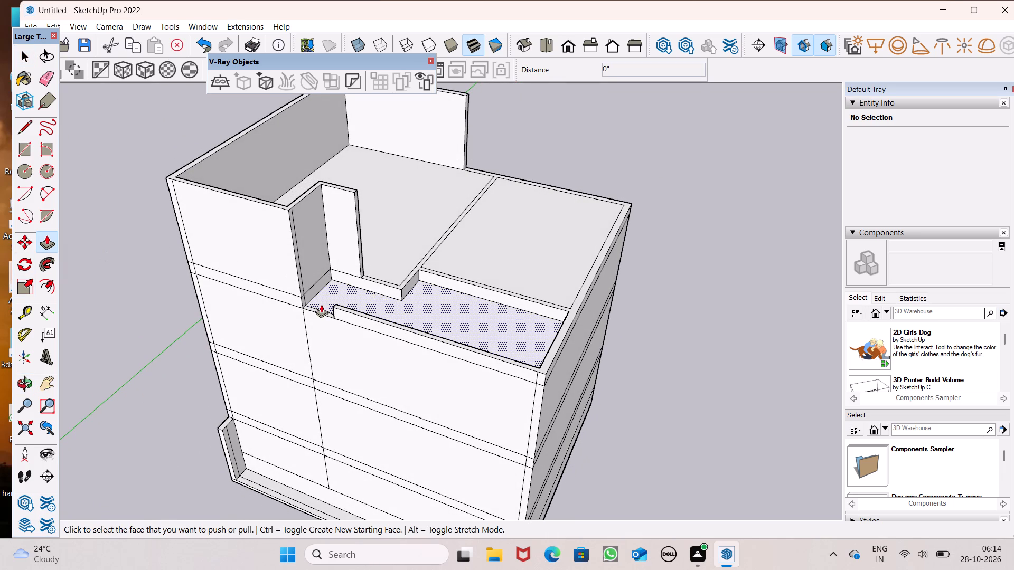
key("ctrl+z")
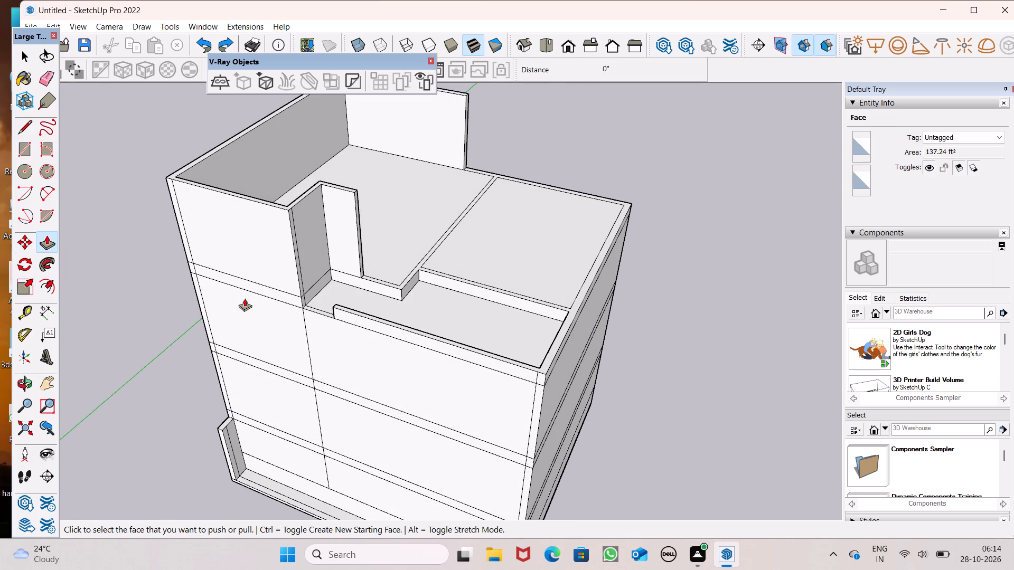
key("ctrl+z")
key("ctrl+z")
key("ctrl+z")
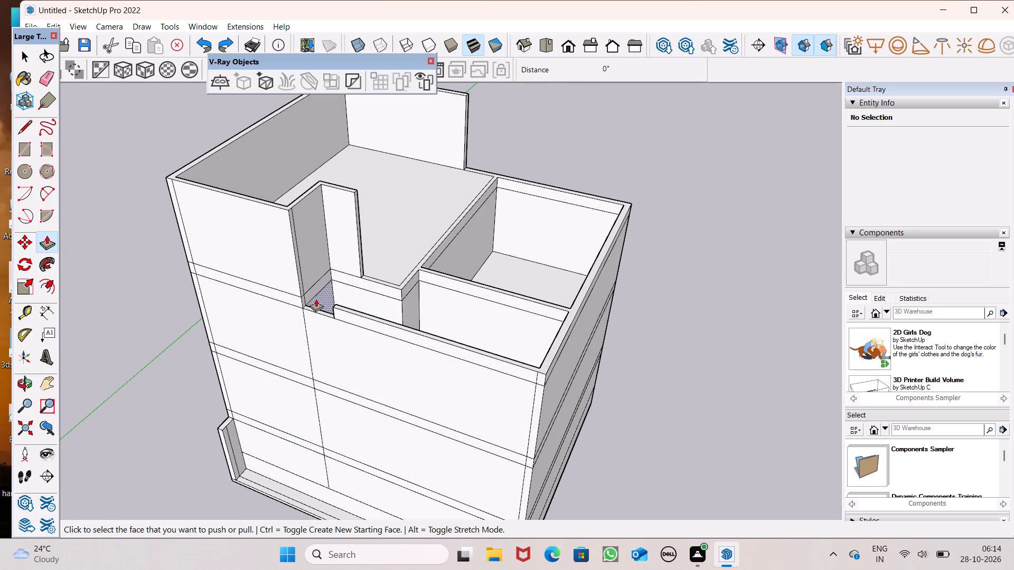
Draw a short line along the inner wall-top edge of the rear corner room to close a face over it.
key("space")
left_click(25, 123)
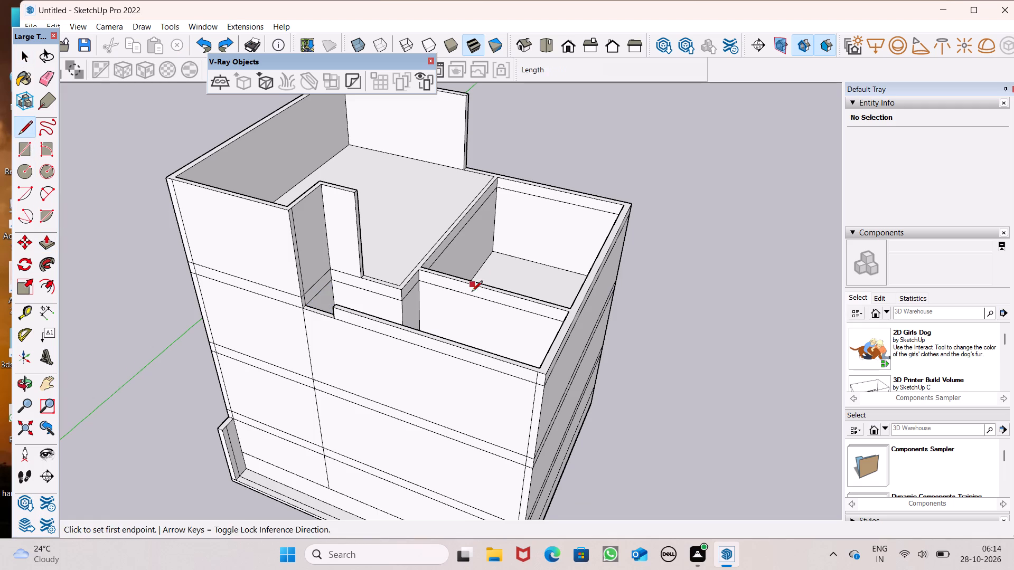
middle_click_drag(472, 290, 346, 410)
scroll(486, 316, "up", 6)
scroll(338, 292, "up", 5)
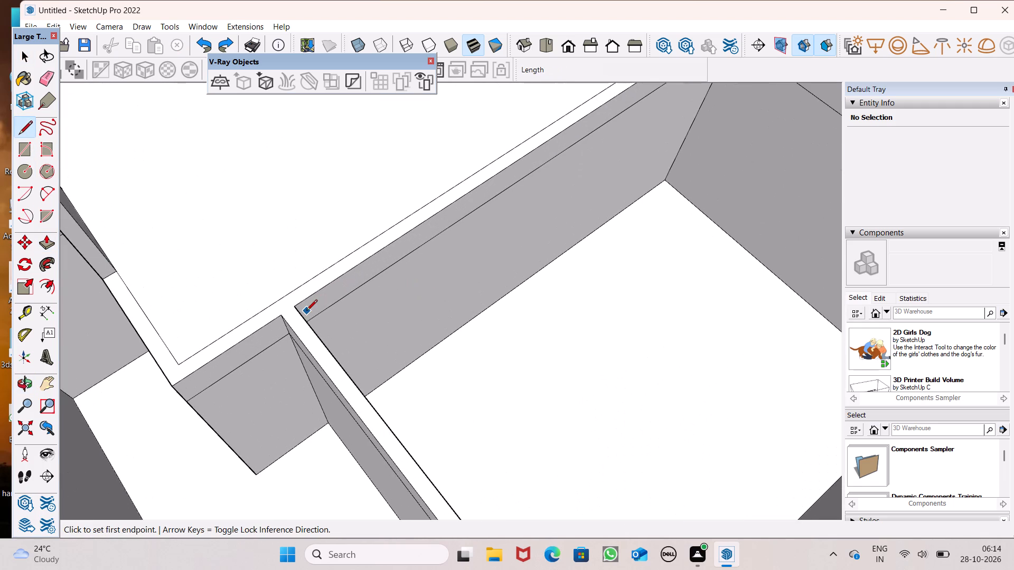
left_click(297, 311)
left_click(309, 301)
scroll(404, 217, "down", 7)
key("space")
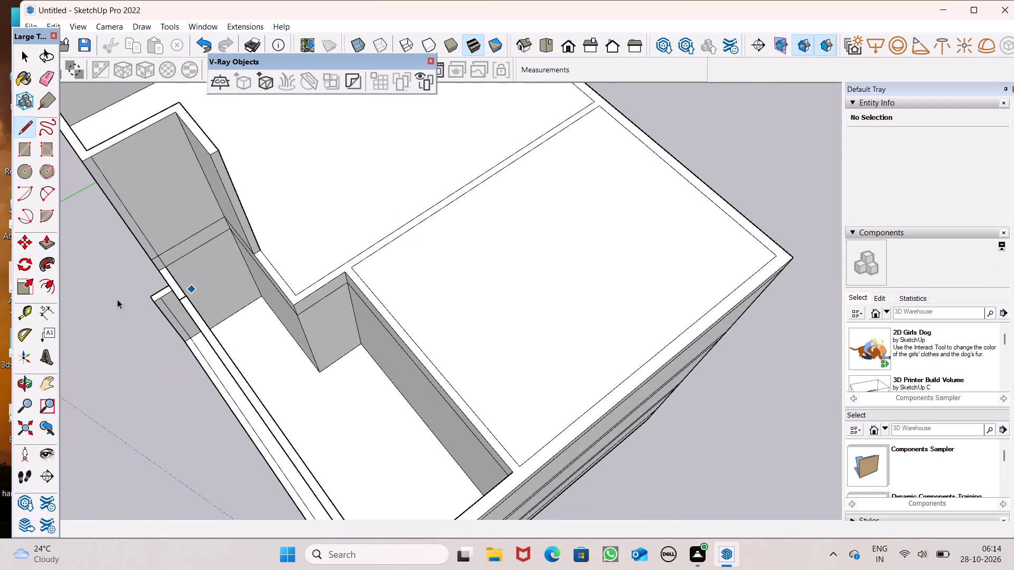
Push/pull the face over the rear corner room 6" to form its slab.
left_click_drag(46, 236, 46, 242)
left_click(434, 287)
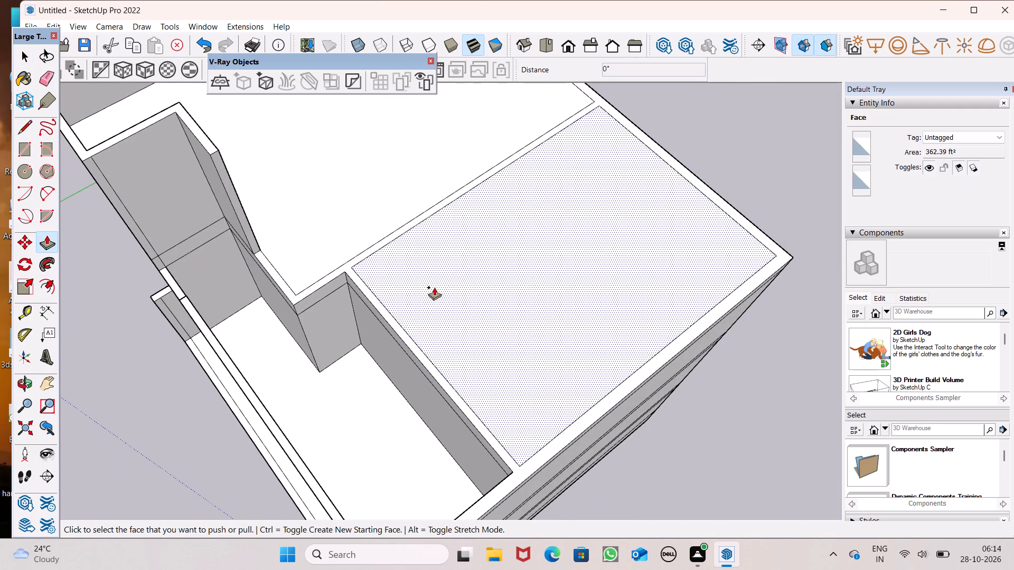
type("6\"")
key("Return")
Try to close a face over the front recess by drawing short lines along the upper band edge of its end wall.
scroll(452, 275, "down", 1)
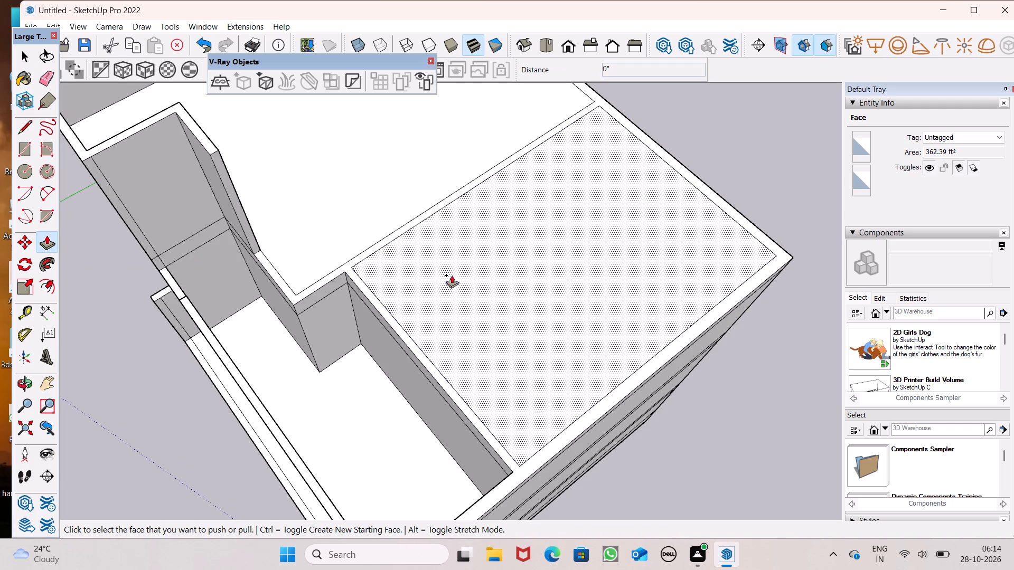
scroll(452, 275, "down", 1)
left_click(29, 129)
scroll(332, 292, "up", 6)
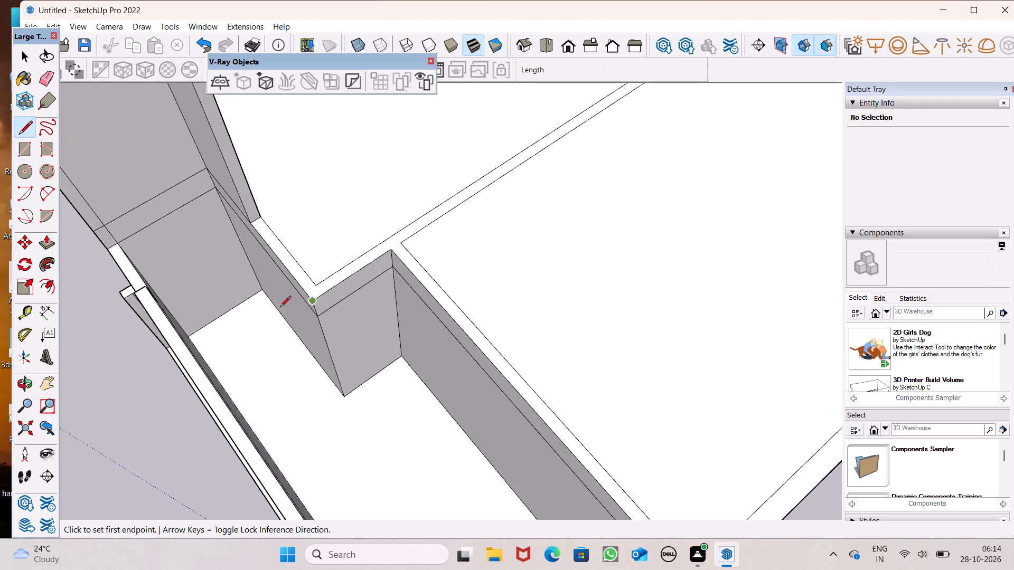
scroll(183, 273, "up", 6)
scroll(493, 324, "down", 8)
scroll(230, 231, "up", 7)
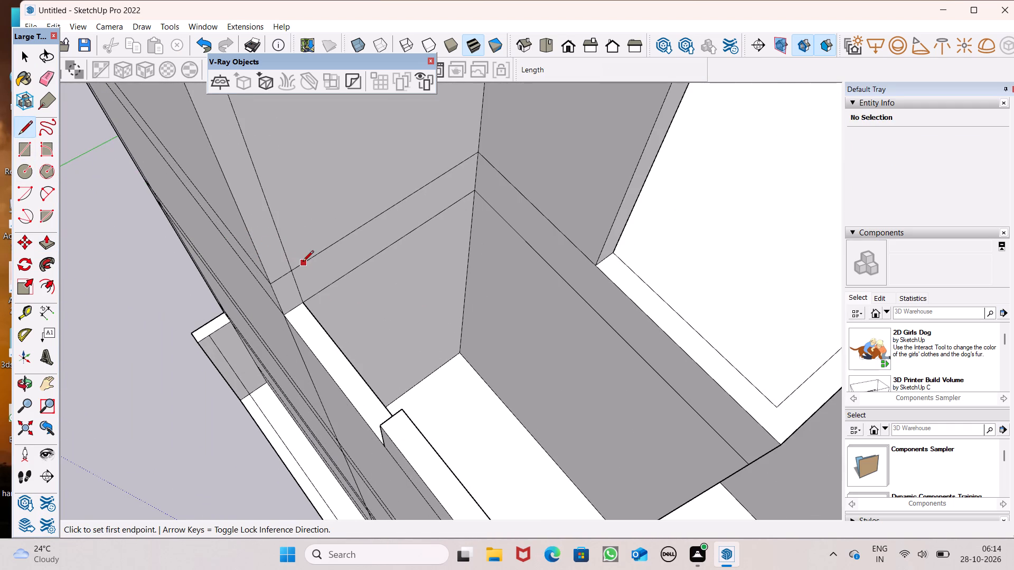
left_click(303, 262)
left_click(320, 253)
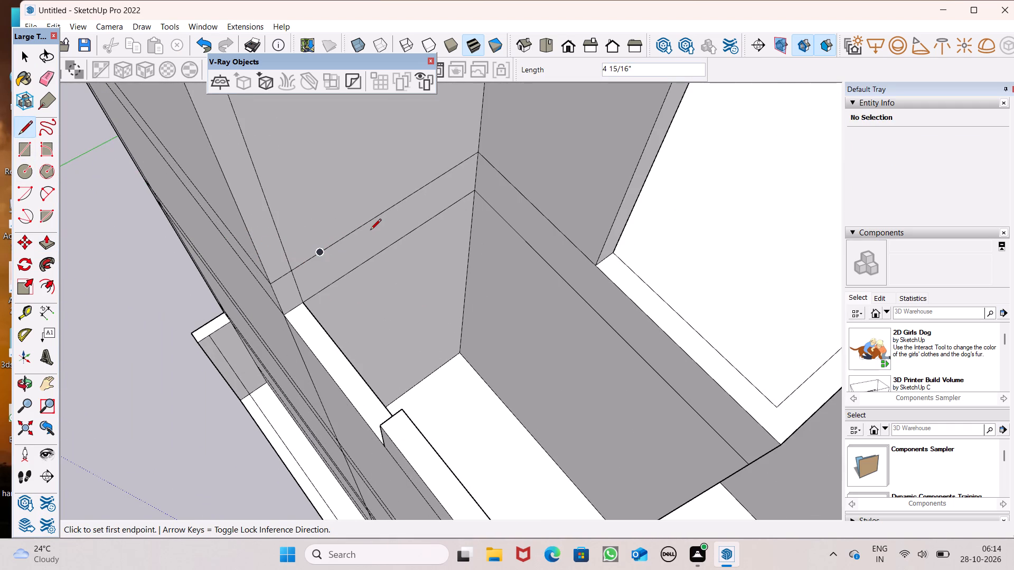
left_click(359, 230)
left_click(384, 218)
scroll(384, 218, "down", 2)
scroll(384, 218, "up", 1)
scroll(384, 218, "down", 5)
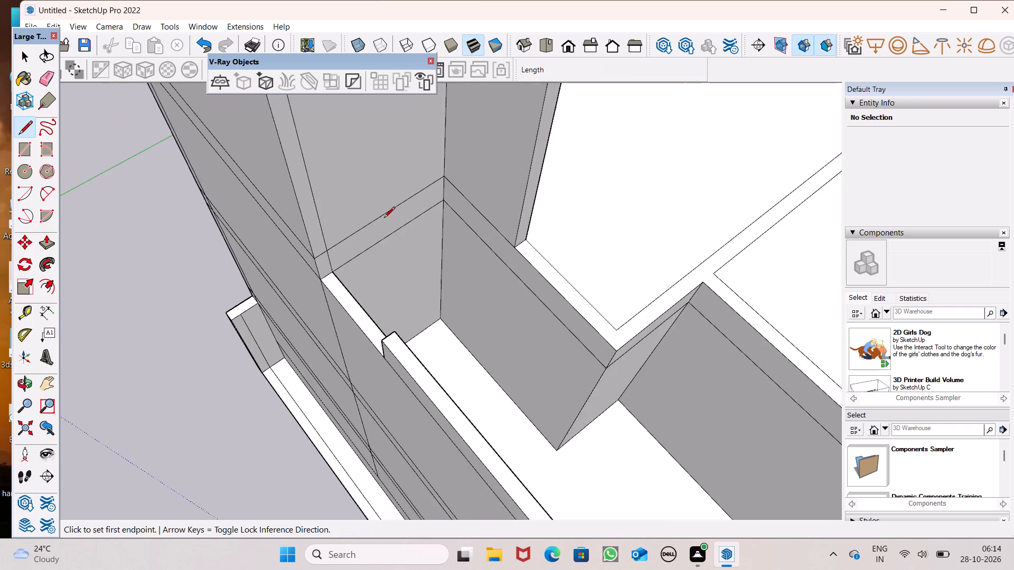
Push/pull the end face of the front recess's top wall band across the gap to meet the taller corner wall.
middle_click_drag(444, 315, 613, 207)
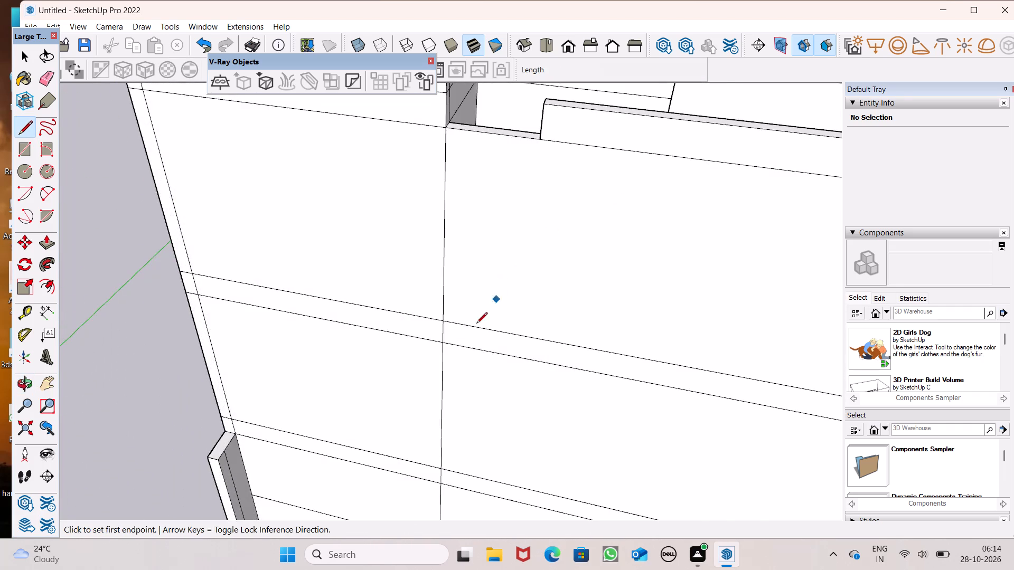
scroll(477, 323, "down", 3)
middle_click_drag(416, 328, 628, 349)
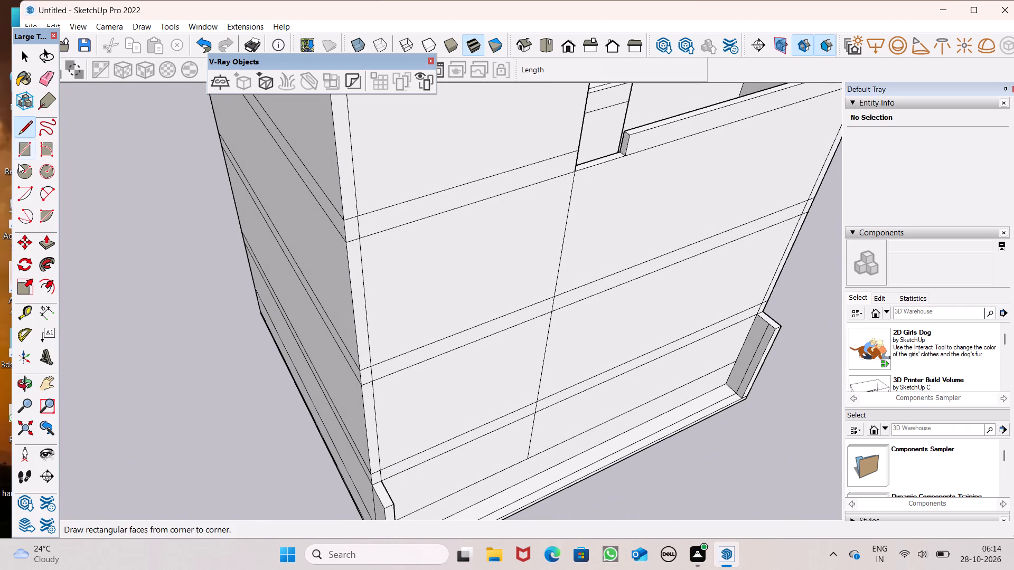
left_click(46, 241)
scroll(571, 45, "up", 6)
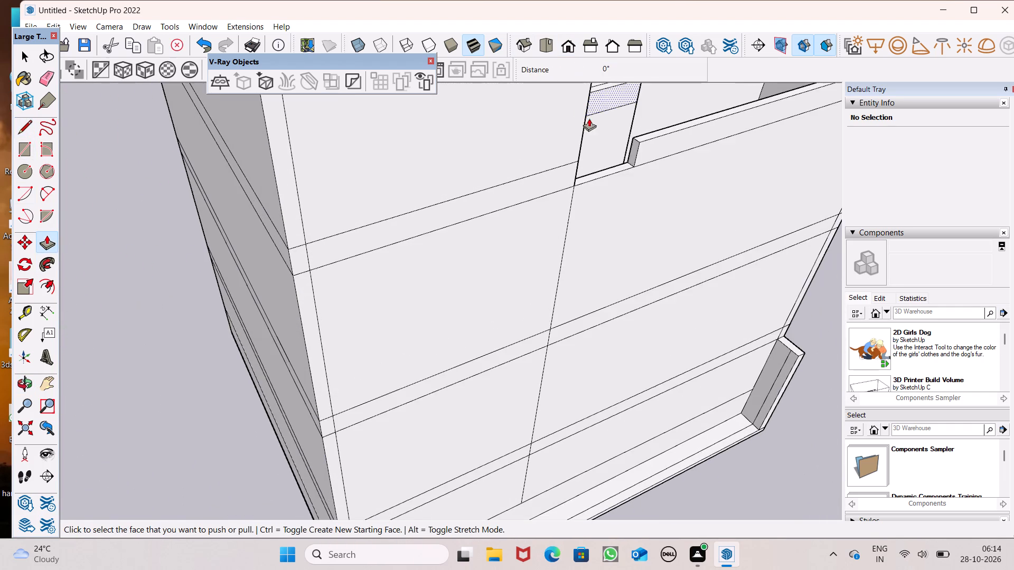
scroll(589, 118, "up", 1)
scroll(630, 146, "up", 11)
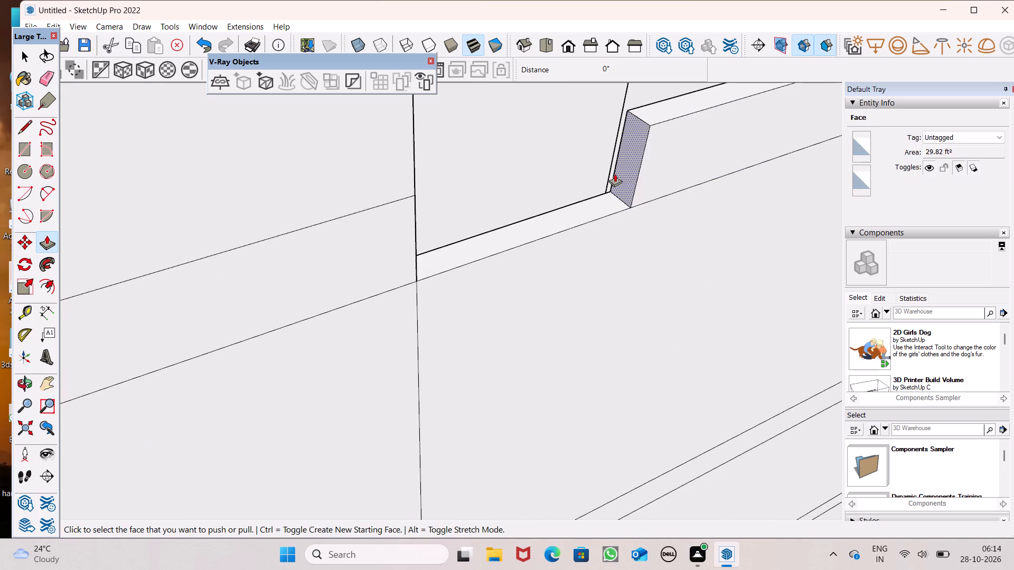
left_click_drag(627, 172, 440, 265)
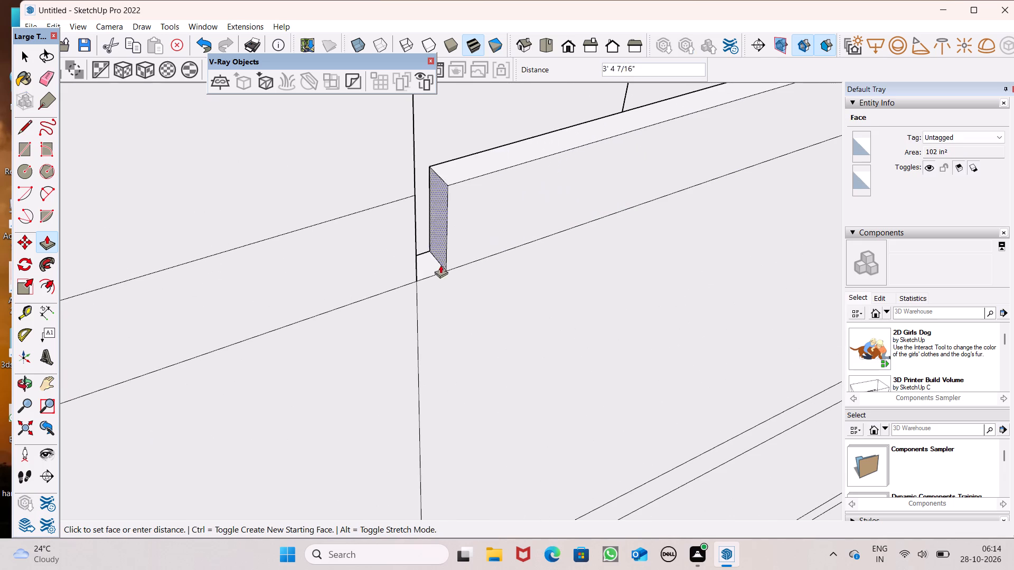
left_click_drag(440, 265, 414, 278)
scroll(374, 210, "down", 7)
middle_click_drag(431, 235, 268, 250)
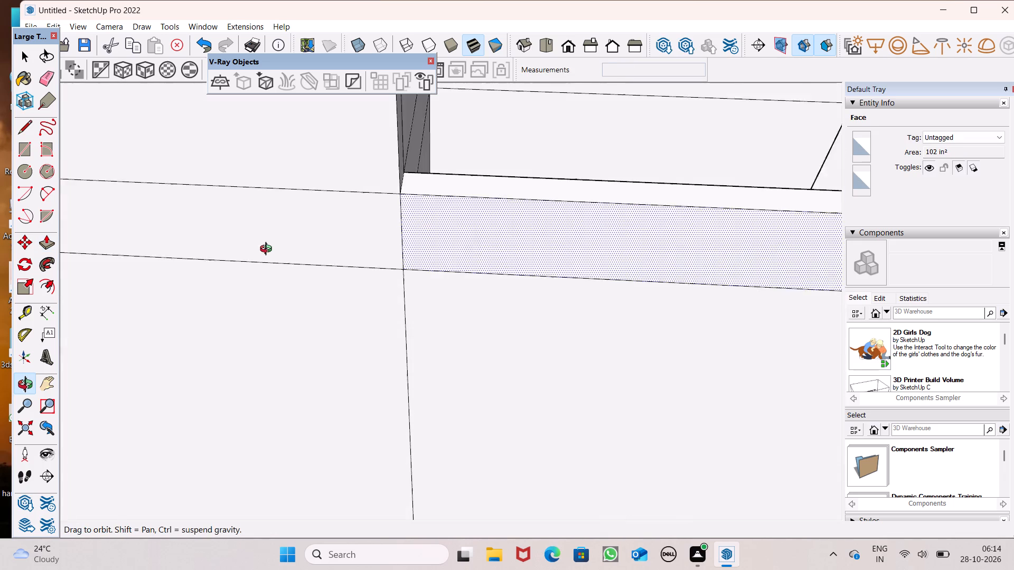
middle_click_drag(268, 250, 265, 250)
key("space")
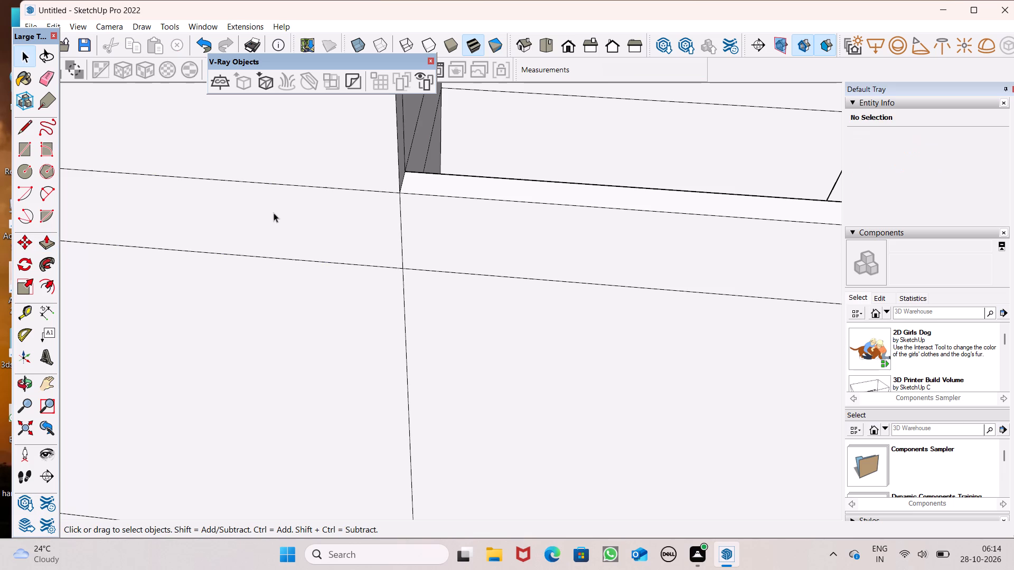
Draw a line about 7" long along the base edge of the taller wall to close a wall-top-level face over the front recess.
scroll(414, 253, "down", 7)
scroll(325, 265, "down", 10)
scroll(455, 249, "down", 3)
middle_click_drag(517, 274, 362, 297)
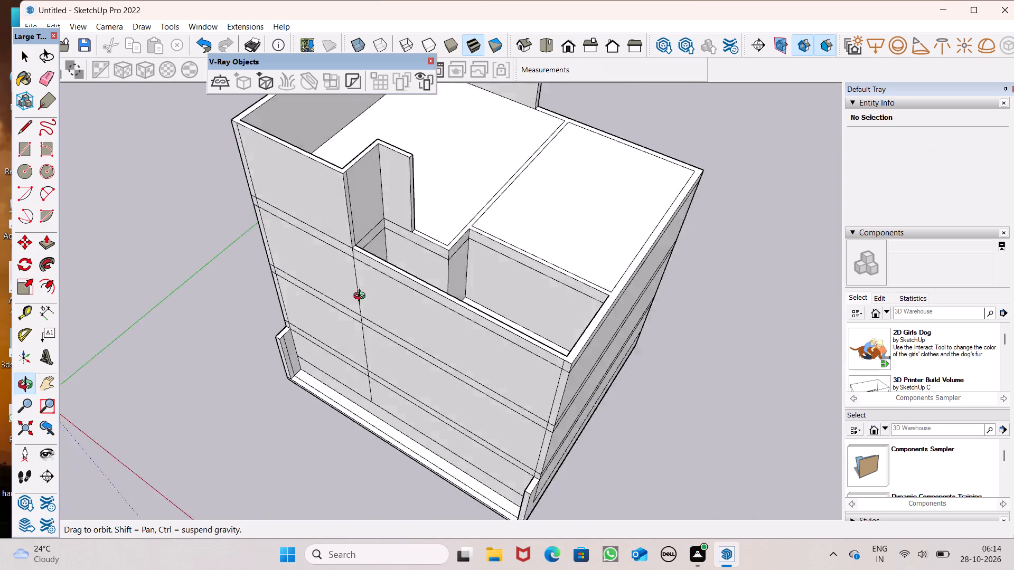
middle_click_drag(362, 297, 232, 296)
scroll(245, 278, "up", 1)
scroll(422, 226, "up", 1)
scroll(471, 226, "down", 2)
scroll(495, 226, "up", 1)
middle_click_drag(494, 233, 140, 268)
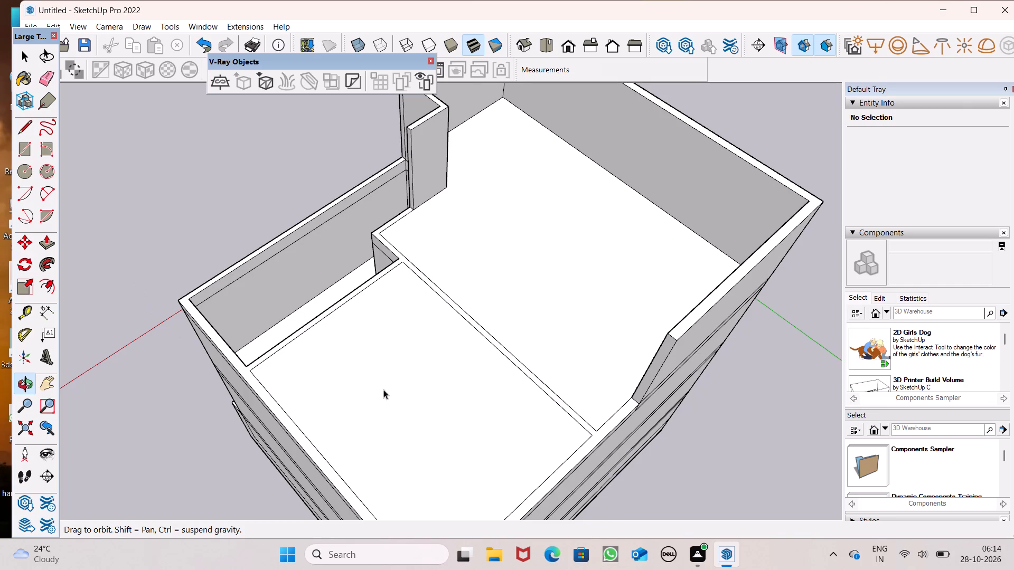
scroll(305, 289, "up", 1)
middle_click_drag(316, 291, 778, 322)
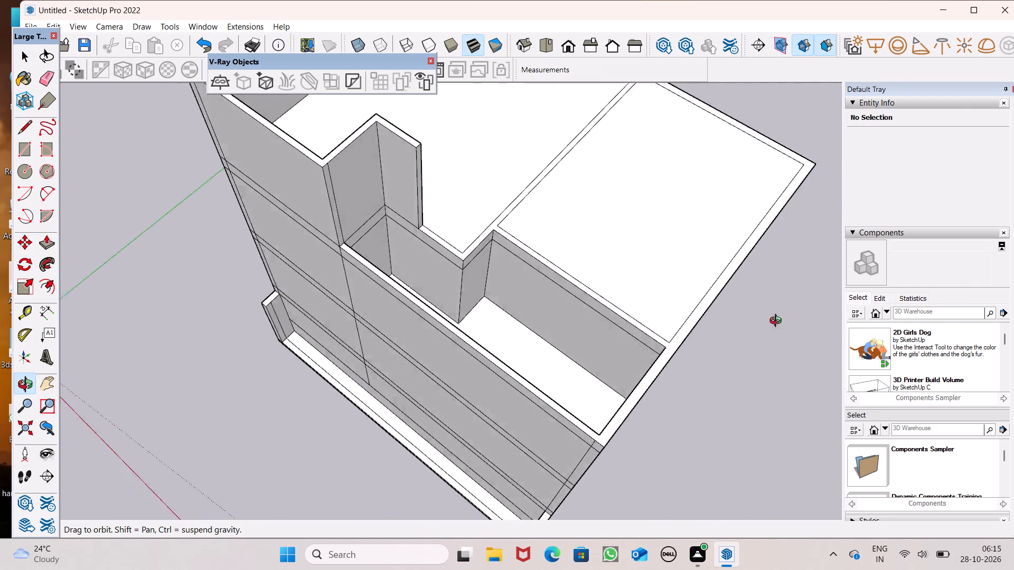
middle_click_drag(778, 322, 632, 357)
scroll(610, 339, "up", 2)
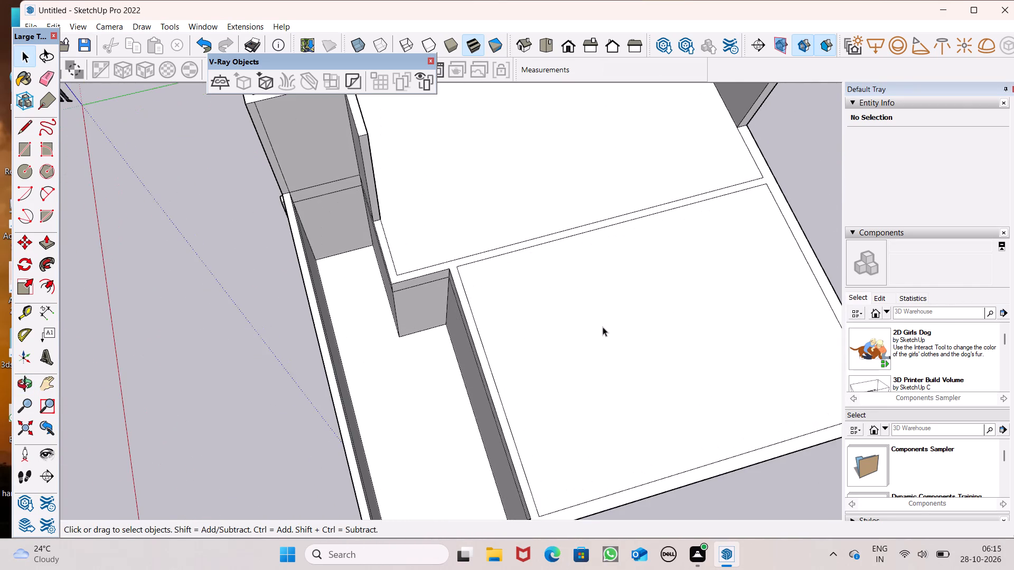
scroll(600, 322, "up", 3)
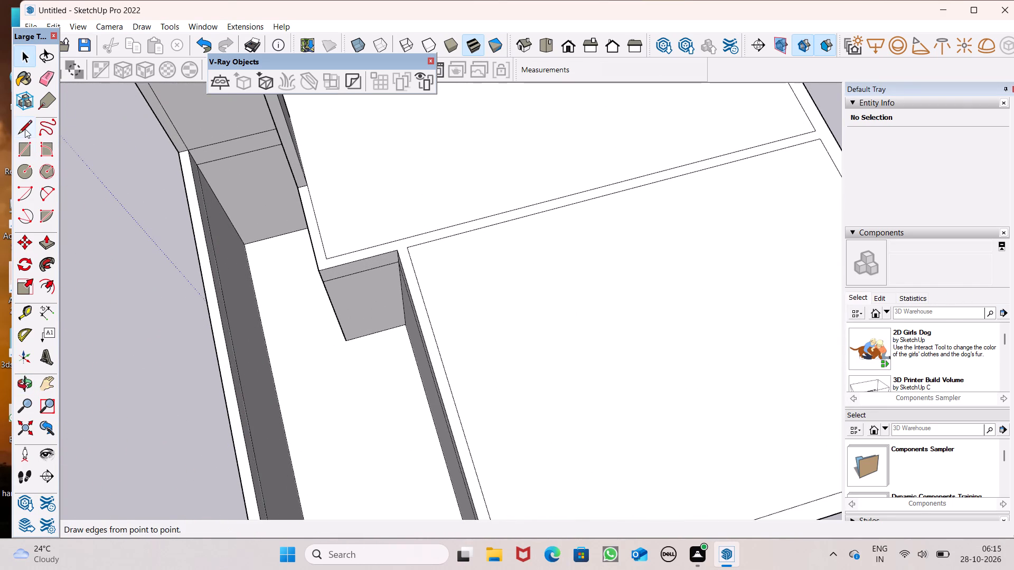
left_click(25, 129)
scroll(486, 213, "down", 3)
scroll(328, 253, "up", 5)
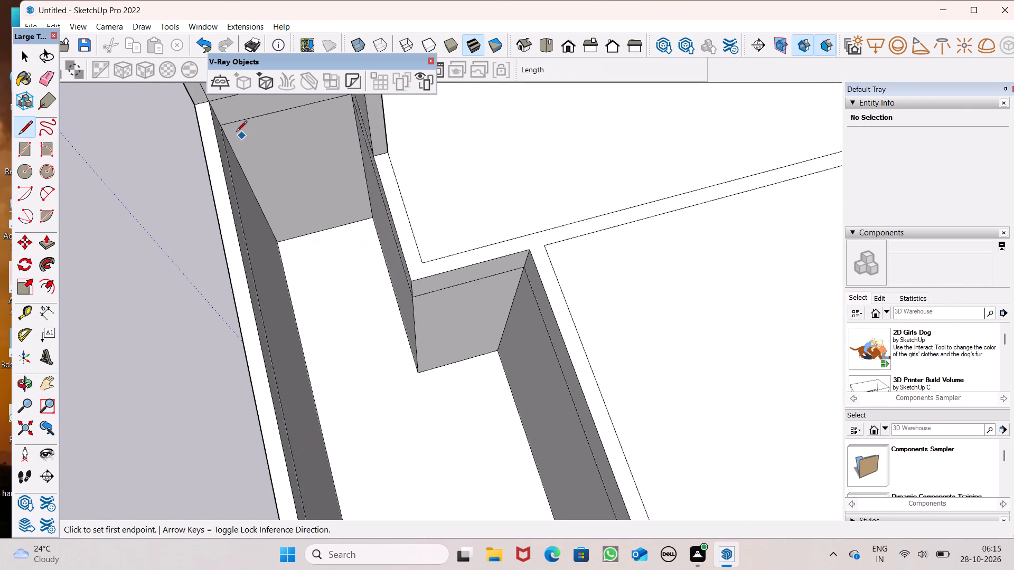
scroll(464, 334, "down", 5)
scroll(312, 168, "up", 10)
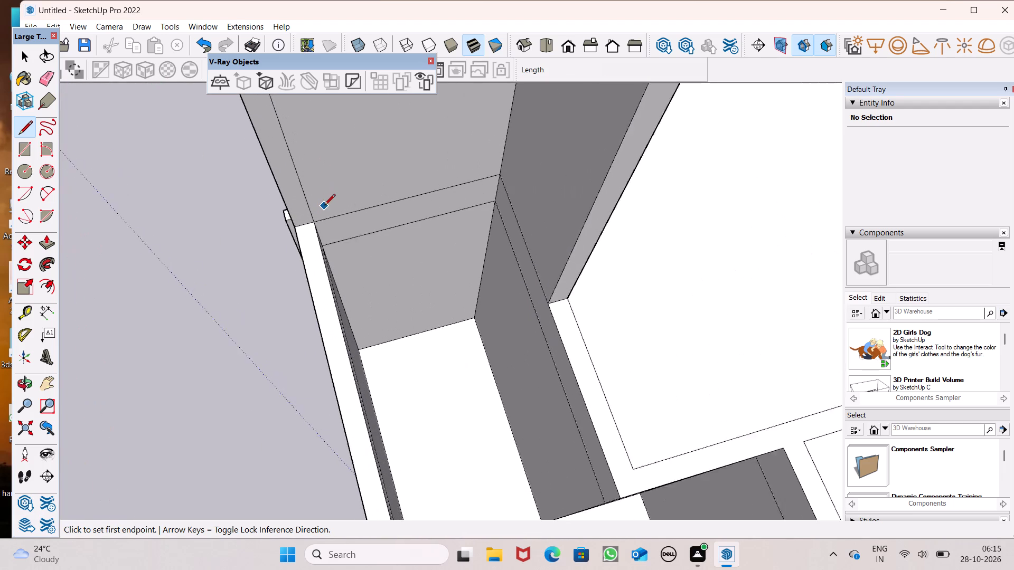
scroll(324, 206, "up", 2)
left_click(325, 221)
left_click(356, 221)
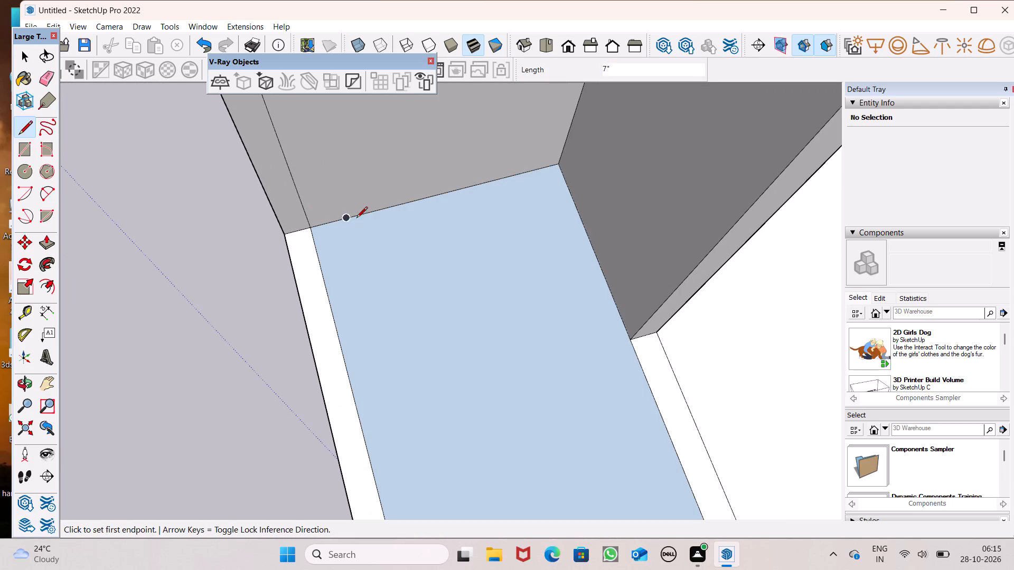
key("space")
Push/pull the face over the front recess 6" to form its slab.
scroll(395, 190, "down", 5)
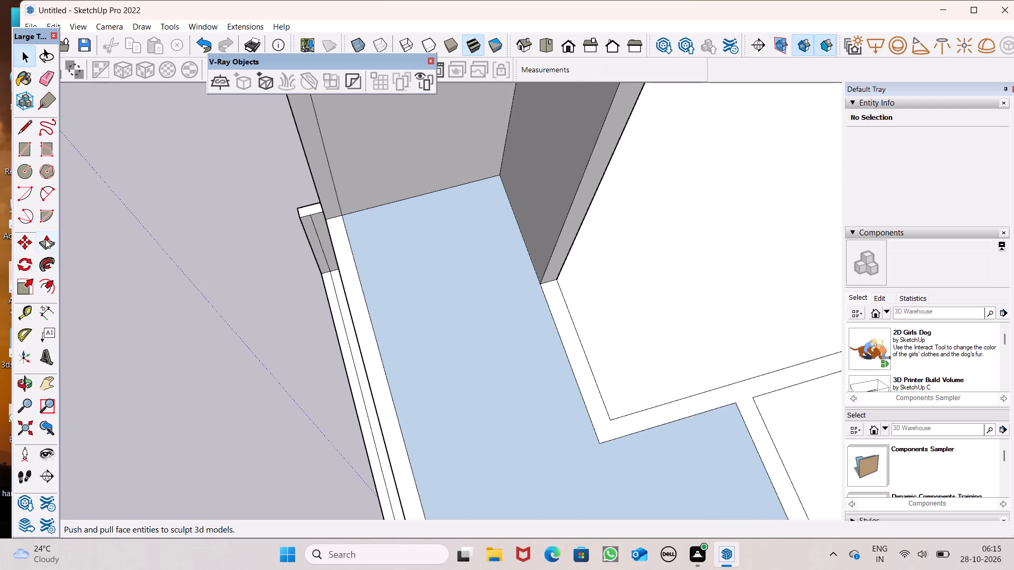
left_click(44, 240)
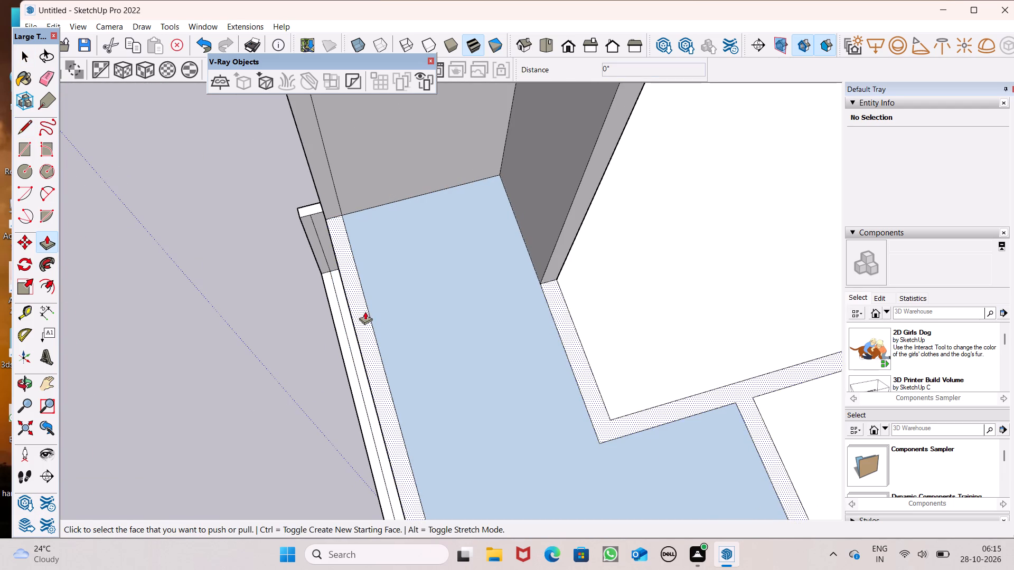
scroll(365, 311, "up", 3)
scroll(427, 348, "up", 2)
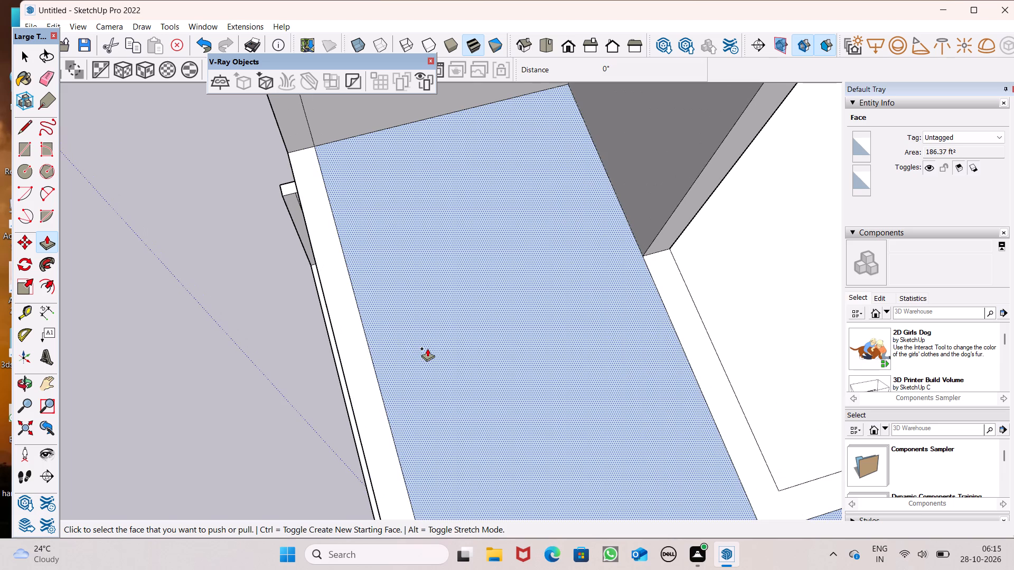
left_click_drag(427, 348, 433, 355)
key("6")
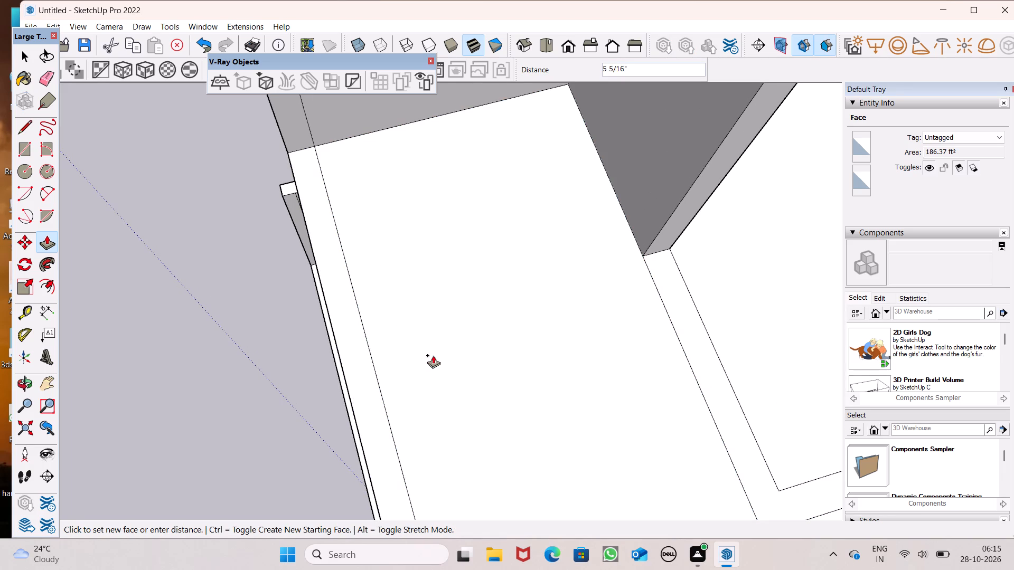
left_click_drag(433, 355, 437, 346)
key("shift+quotedbl")
key("Return")
scroll(456, 292, "down", 5)
key("space")
scroll(457, 288, "down", 5)
Examine the finished roof slabs and the building's front elevation from several angles.
middle_click_drag(452, 311, 575, 194)
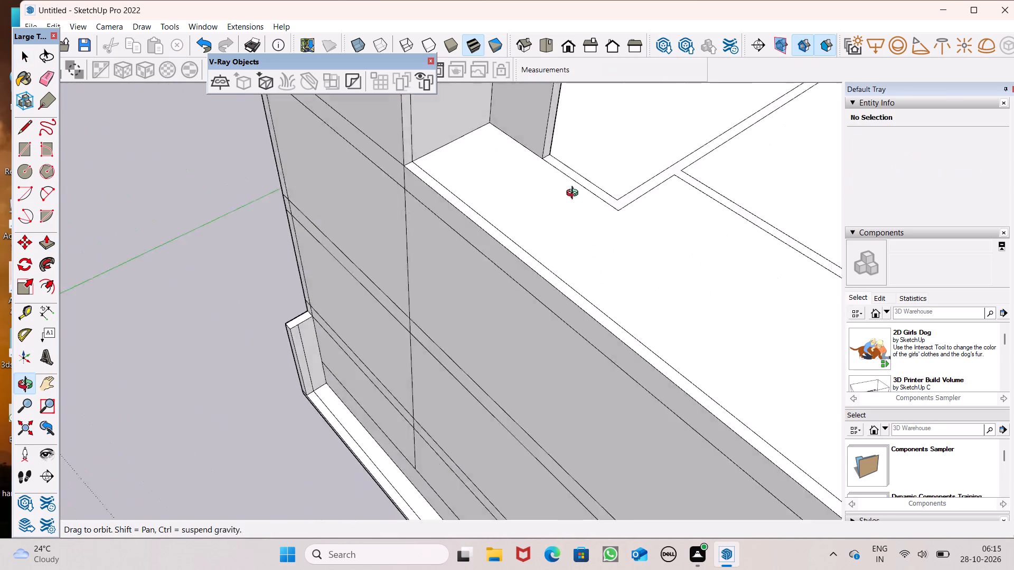
middle_click_drag(575, 194, 580, 180)
scroll(224, 344, "down", 6)
middle_click_drag(213, 353, 418, 288)
scroll(432, 269, "up", 1)
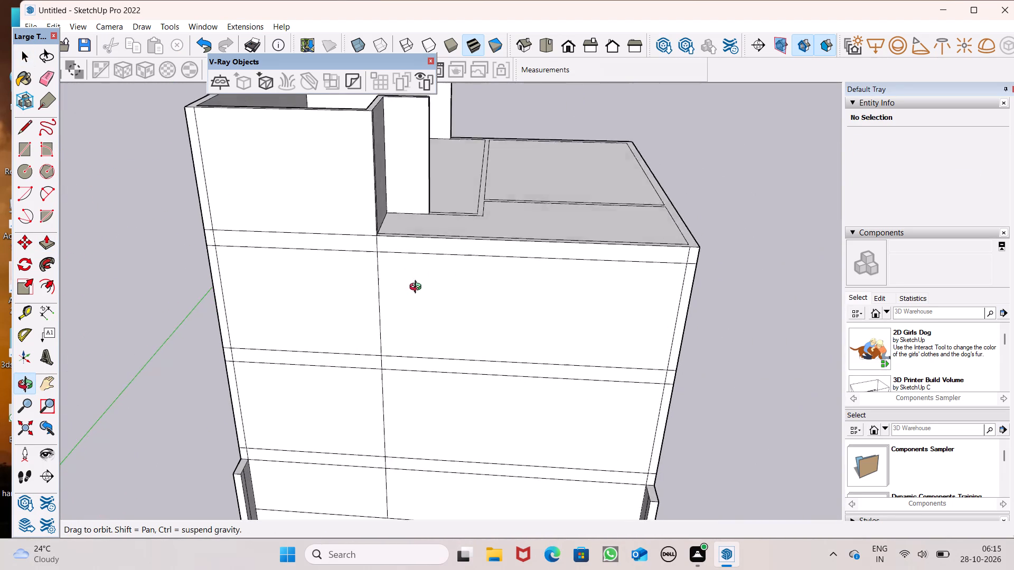
middle_click_drag(418, 288, 388, 324)
scroll(378, 349, "up", 1)
middle_click_drag(492, 361, 533, 279)
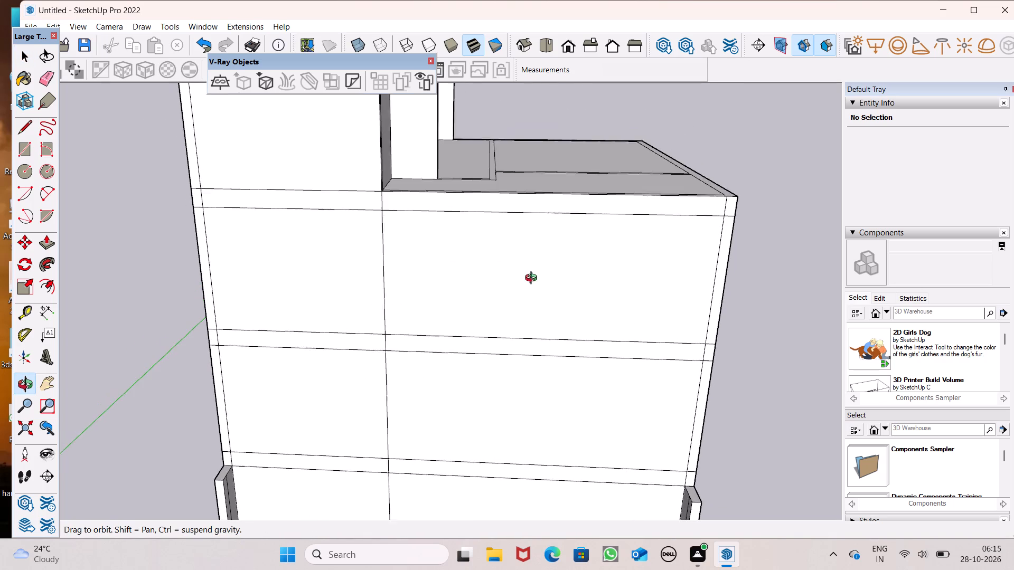
middle_click_drag(533, 279, 534, 278)
scroll(507, 197, "down", 7)
middle_click_drag(650, 310, 680, 279)
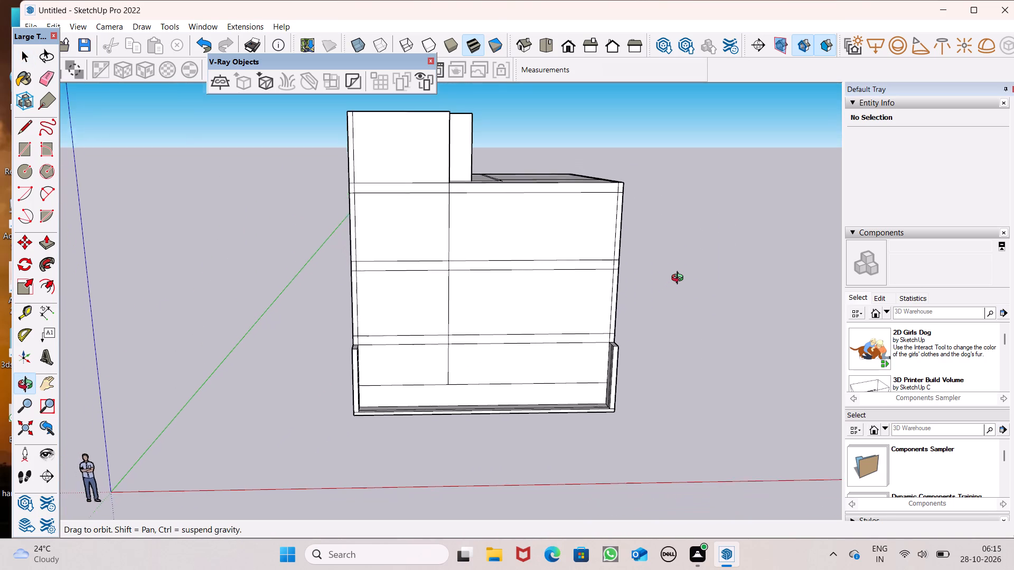
Examine the building's front elevation, corner walls and roof slabs from several angles.
middle_click_drag(680, 279, 680, 278)
middle_click(680, 278)
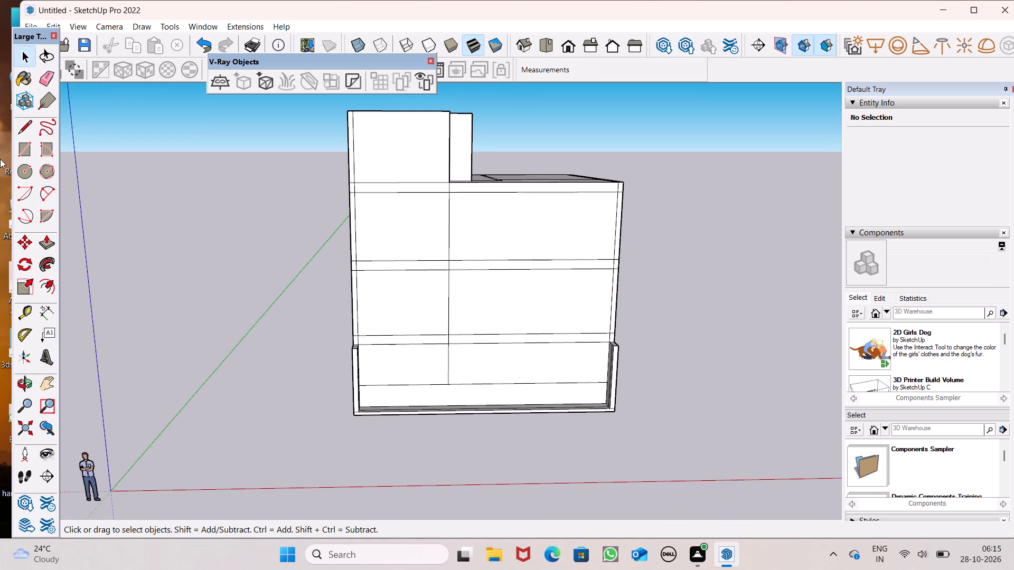
left_click(46, 76)
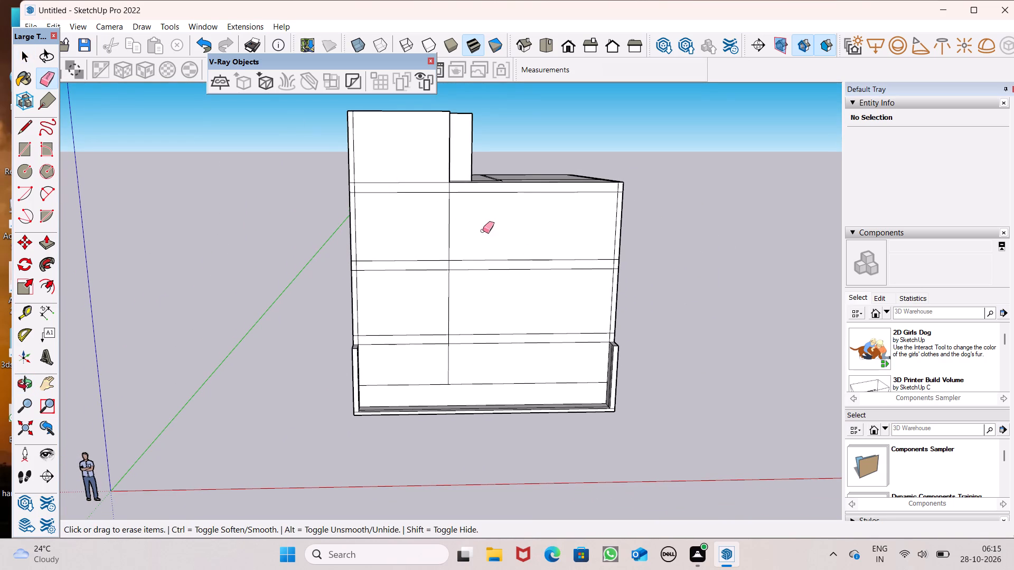
scroll(534, 264, "up", 3)
scroll(403, 289, "down", 4)
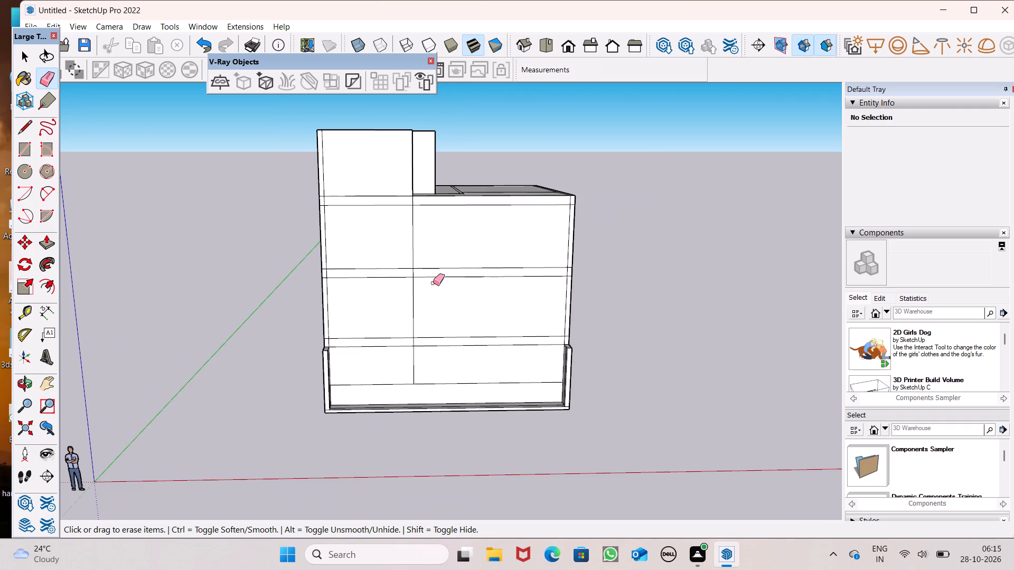
scroll(438, 287, "down", 2)
middle_click_drag(502, 339, 193, 471)
middle_click_drag(192, 468, 198, 460)
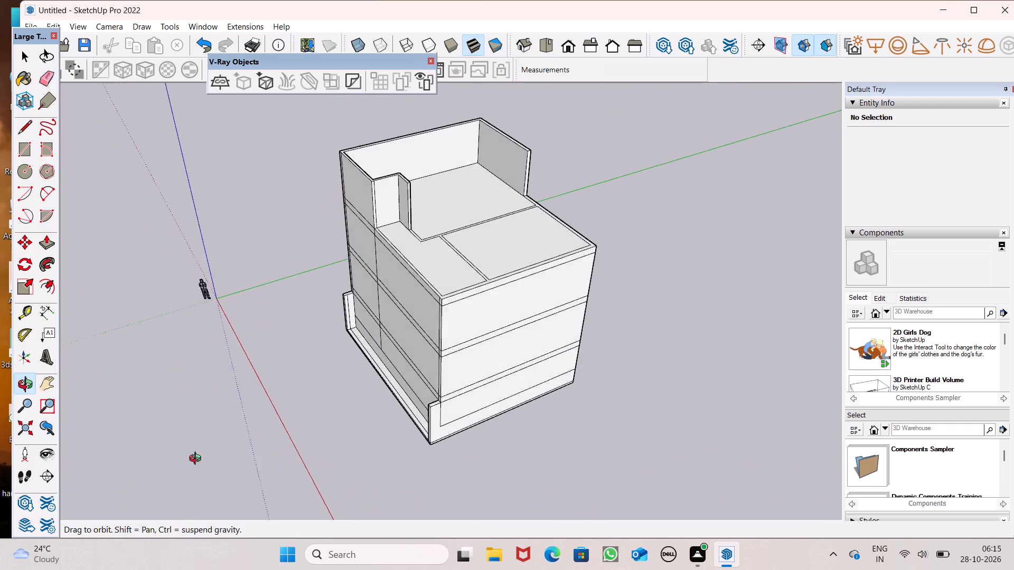
middle_click_drag(198, 460, 270, 424)
middle_click_drag(432, 359, 446, 354)
middle_click(472, 345)
scroll(430, 356, "down", 1)
middle_click_drag(408, 366, 512, 301)
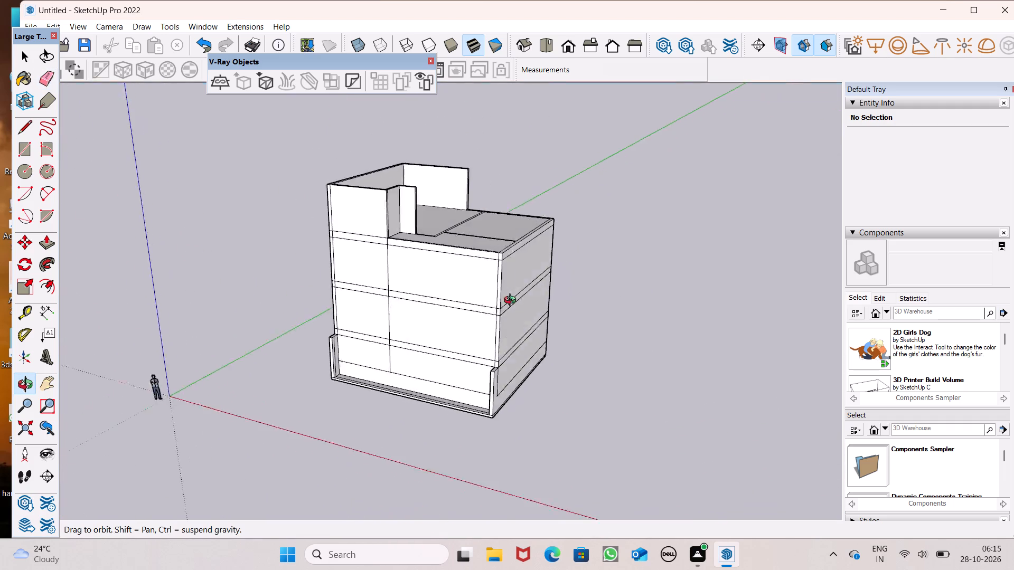
middle_click_drag(512, 301, 579, 280)
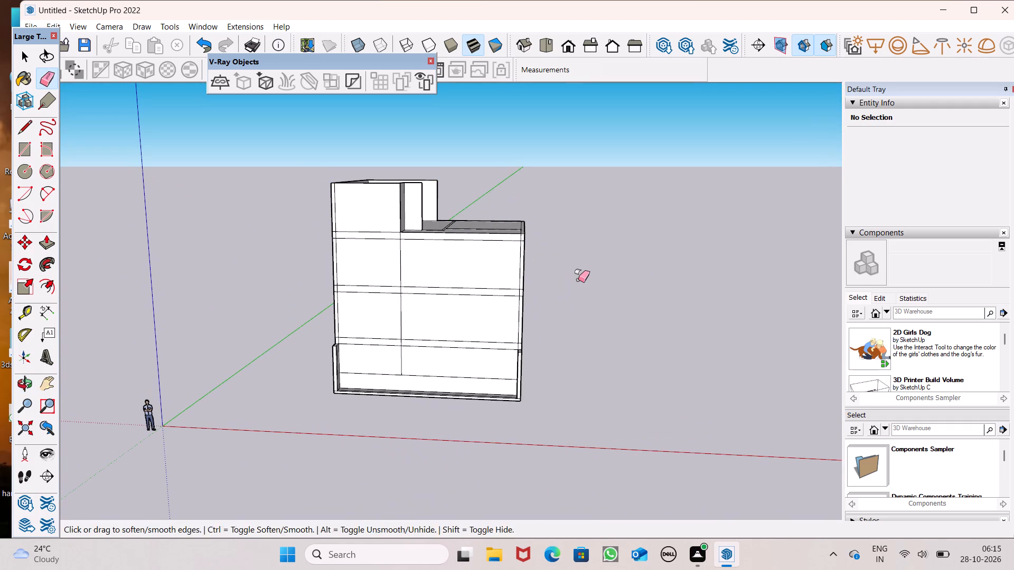
Undo the recent modelling back through the roof slabs, the partial top storey and the topmost wall band.
key("ctrl+z")
key("ctrl+z")
key("ctrl+z")
key("ctrl+z")
key("ctrl+z")
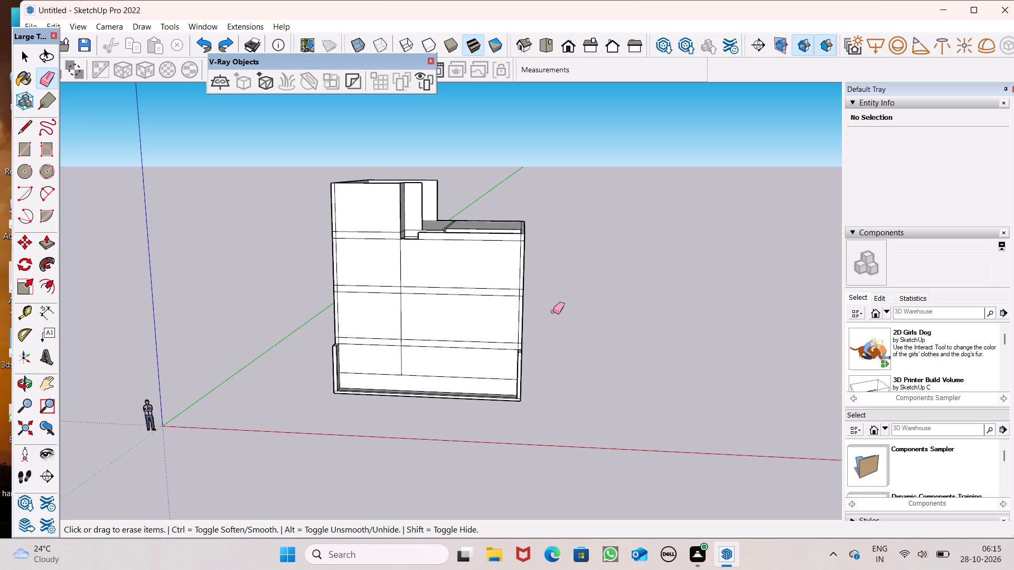
key("ctrl+z")
key("ctrl+z")
key("ctrl+z")
key("ctrl+z")
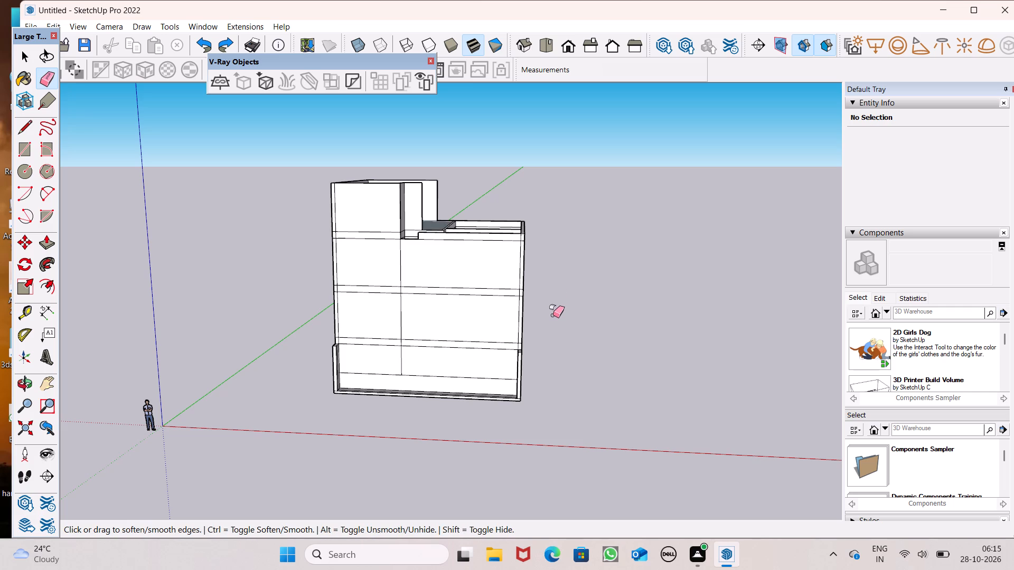
key("ctrl+z")
key("ctrl+z")
key("z")
key("ctrl+z")
key("ctrl+z")
key("ctrl+z")
key("ctrl+z")
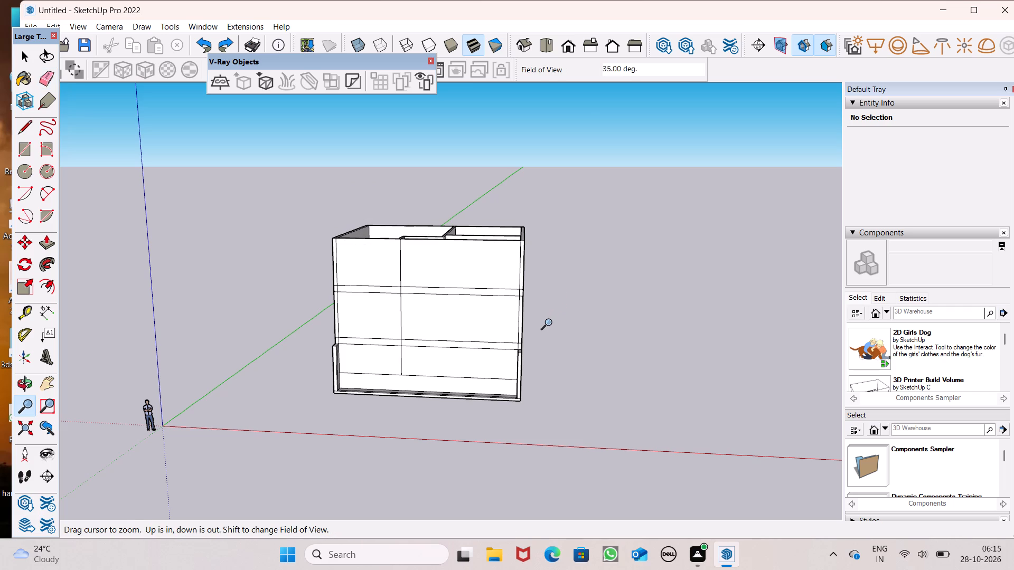
Continue undoing the upper storeys until only the ground storey with its slab and low wall band remains.
key("ctrl+z")
key("ctrl+z")
key("z")
key("ctrl+z")
key("ctrl+z")
key("z")
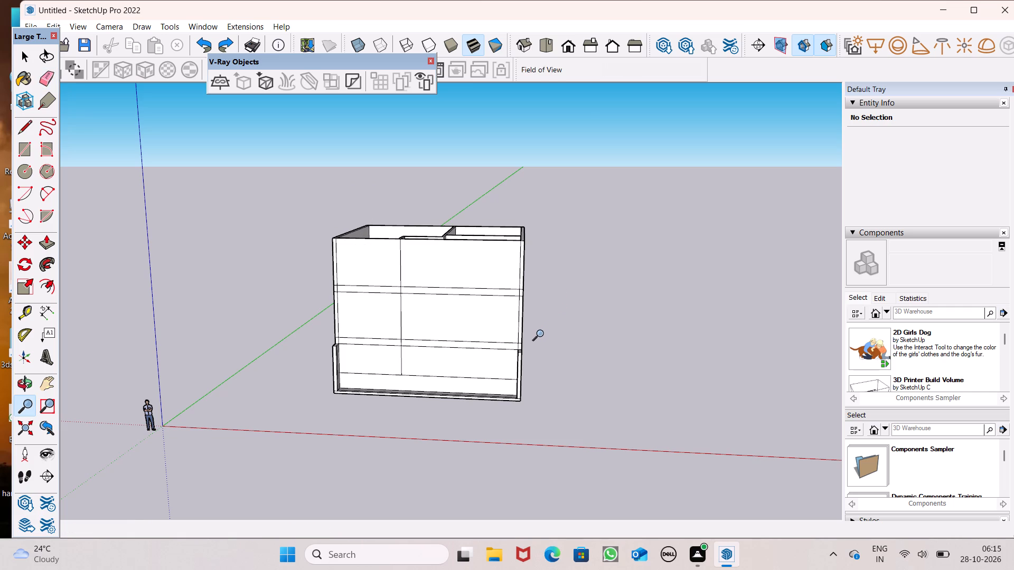
key("ctrl+z")
key("ctrl+z")
key("ctrl+z")
key("ctrl+z")
key("ctrl+z")
key("ctrl+z")
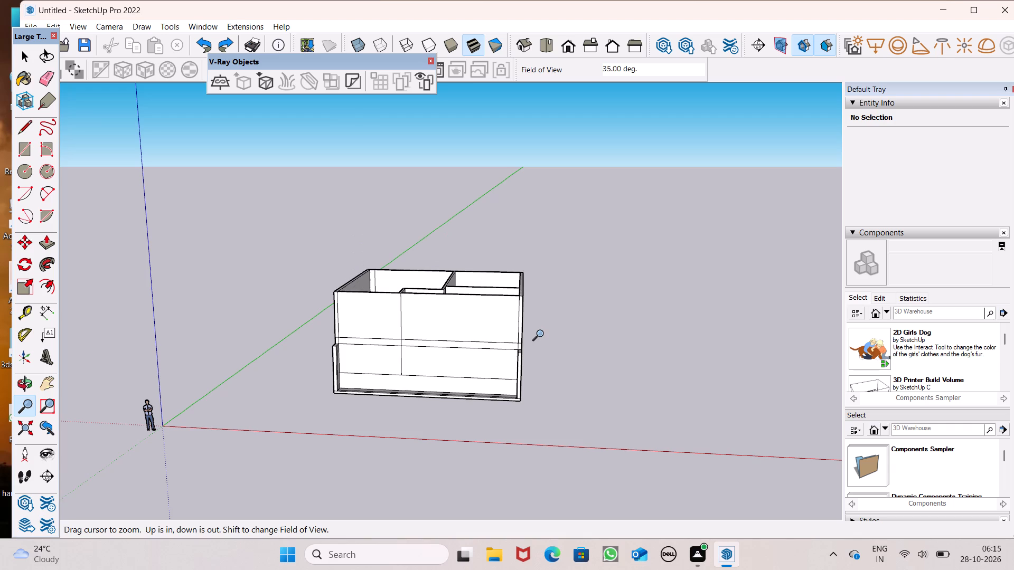
key("ctrl+z")
Examine the remaining ground storey's slab, low wall band and front recess from above and the front.
middle_click_drag(528, 334, 490, 508)
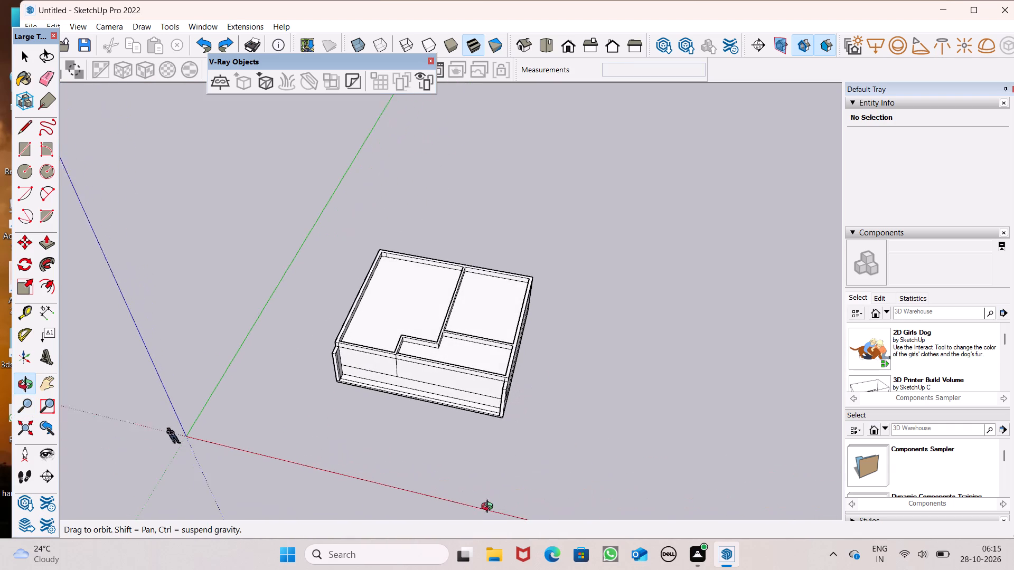
middle_click_drag(490, 508, 490, 508)
scroll(468, 425, "up", 8)
scroll(514, 330, "up", 7)
middle_click_drag(504, 330, 511, 344)
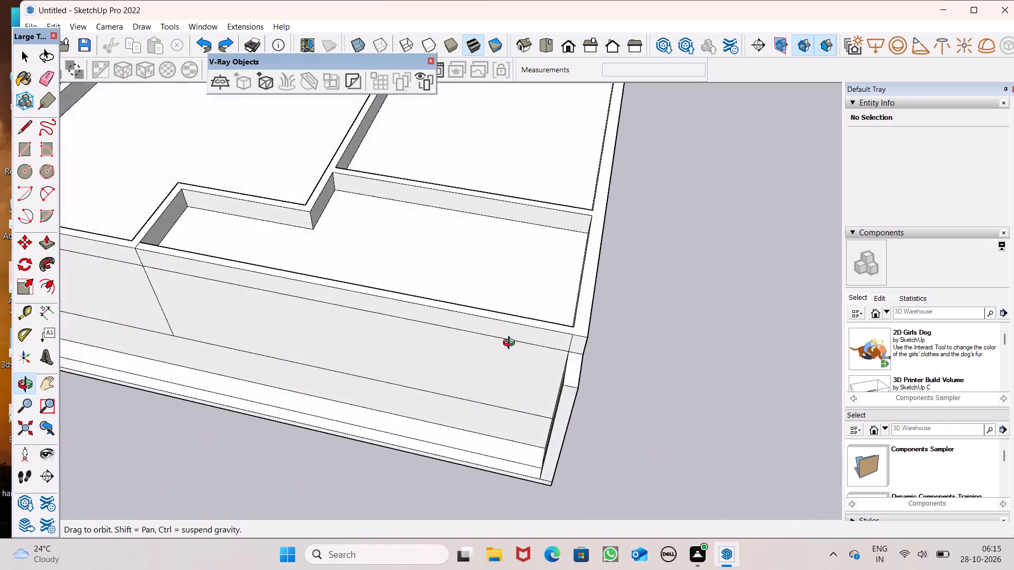
middle_click_drag(511, 344, 516, 377)
scroll(476, 330, "down", 9)
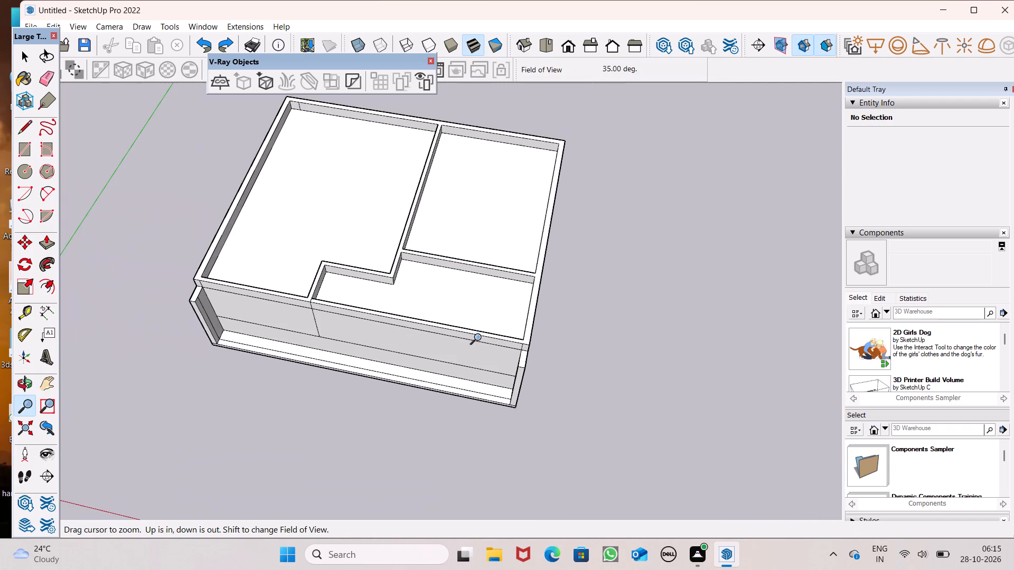
middle_click_drag(438, 355, 489, 356)
scroll(489, 356, "up", 1)
scroll(330, 314, "up", 7)
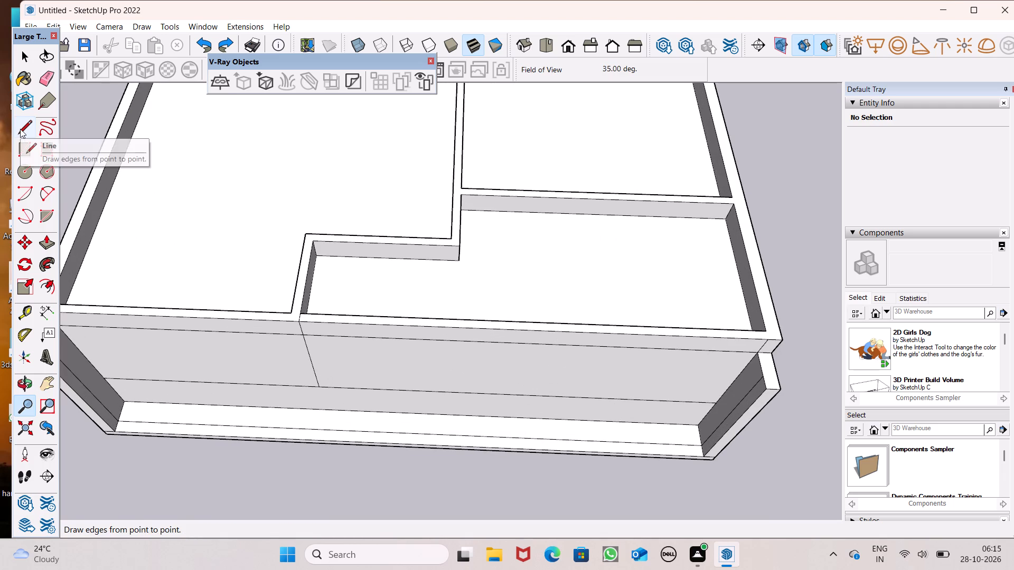
scroll(612, 188, "down", 9)
scroll(553, 225, "down", 4)
middle_click_drag(548, 252, 553, 174)
scroll(551, 248, "up", 1)
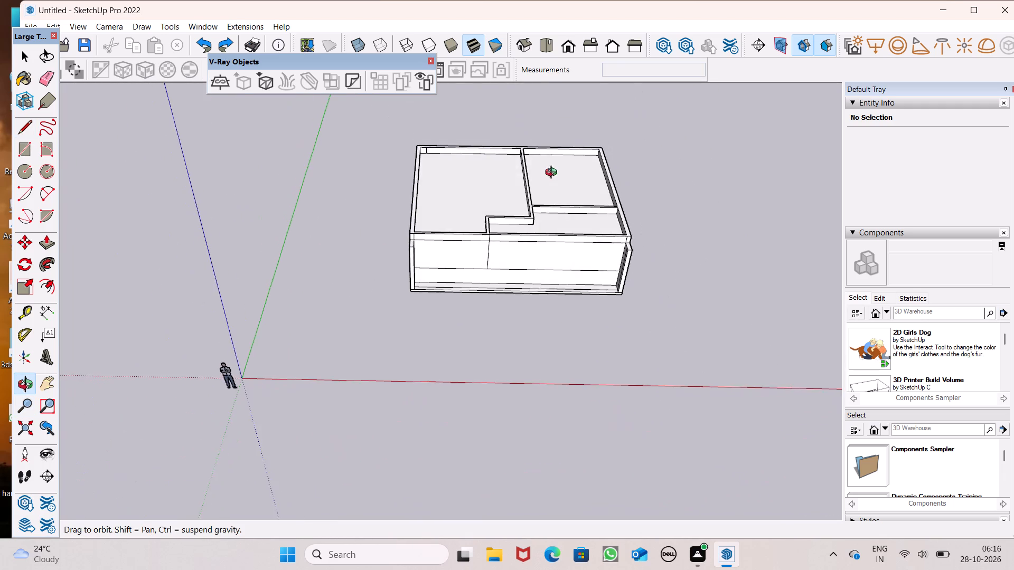
middle_click_drag(553, 174, 505, 127)
middle_click(505, 127)
middle_click(505, 127)
middle_click(505, 127)
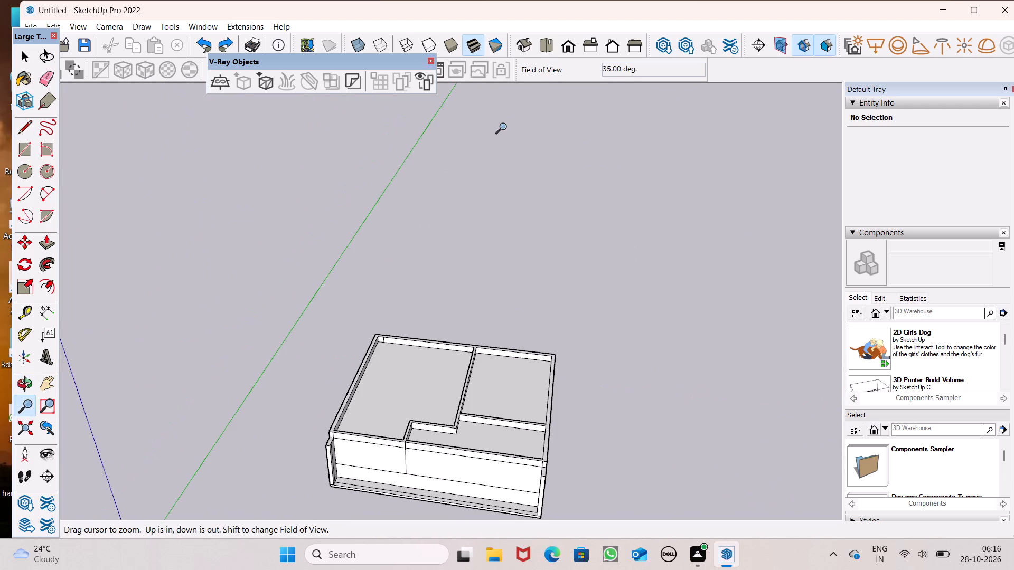
middle_click(505, 127)
scroll(492, 200, "down", 3)
middle_click_drag(477, 240, 525, 213)
scroll(499, 231, "up", 1)
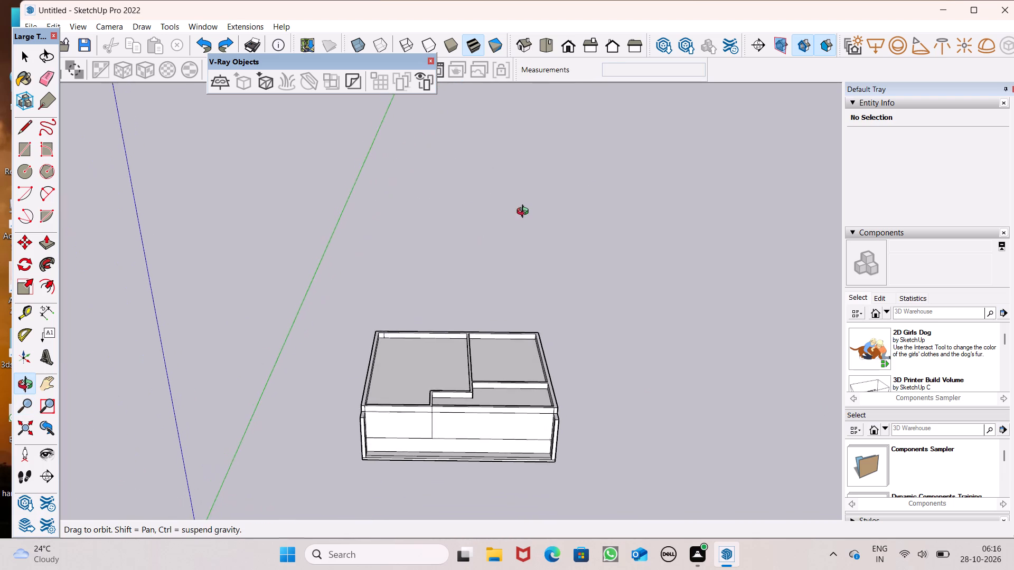
middle_click_drag(525, 213, 515, 220)
scroll(487, 337, "up", 4)
scroll(474, 316, "down", 6)
middle_click_drag(475, 357, 463, 483)
scroll(463, 484, "up", 1)
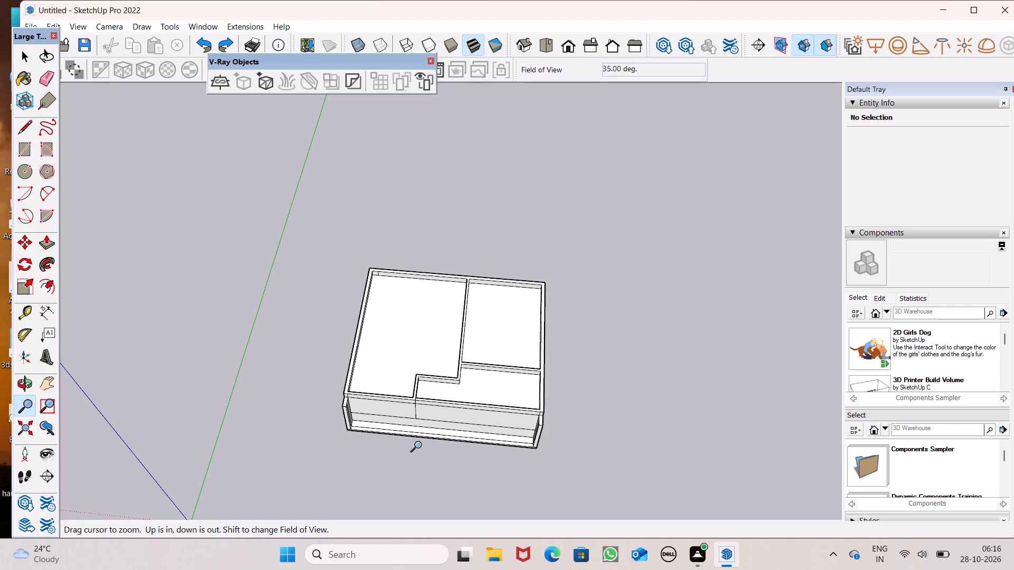
scroll(542, 413, "up", 7)
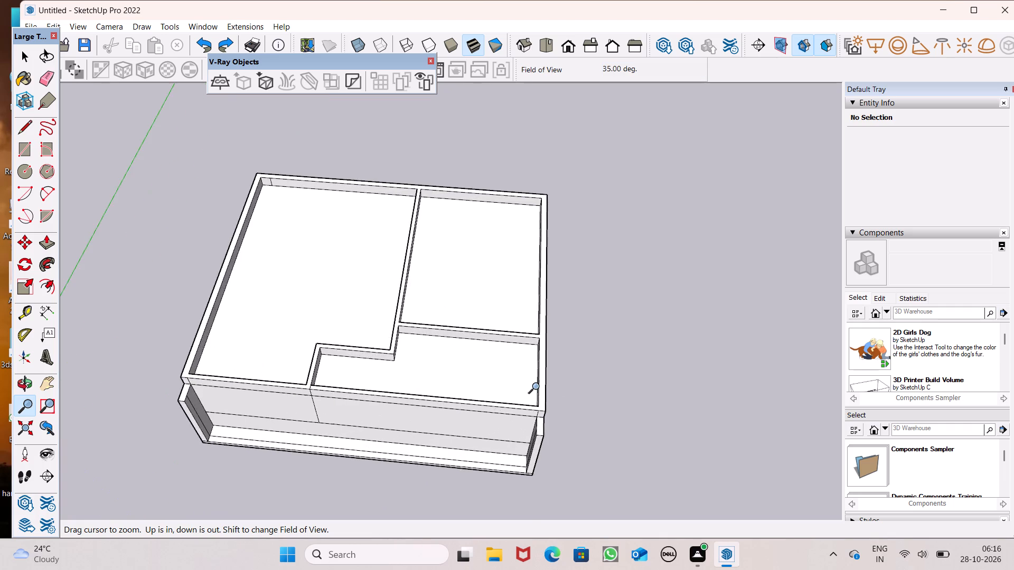
scroll(538, 385, "up", 6)
scroll(538, 385, "down", 5)
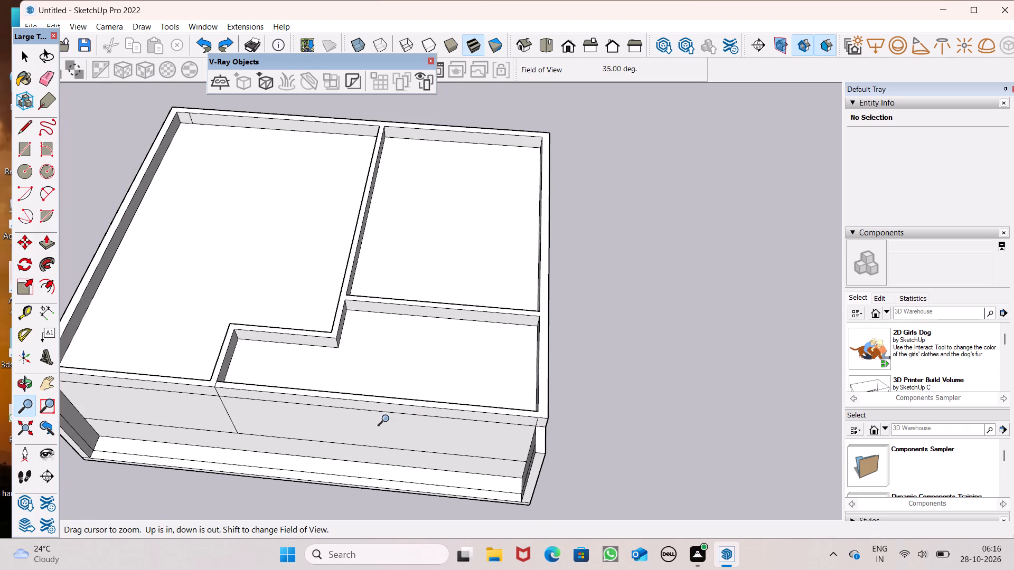
scroll(361, 417, "down", 3)
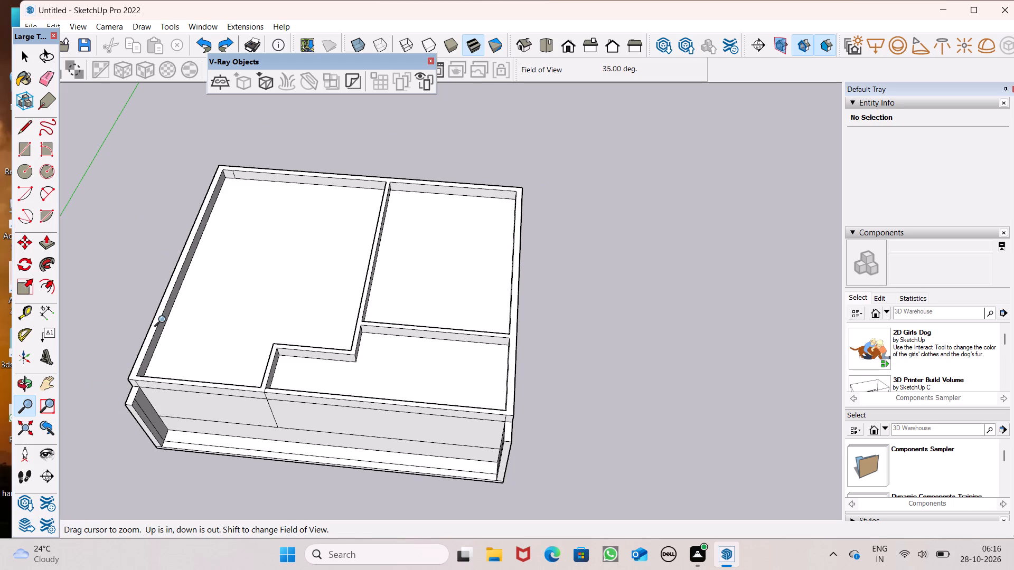
left_click_drag(51, 157, 53, 164)
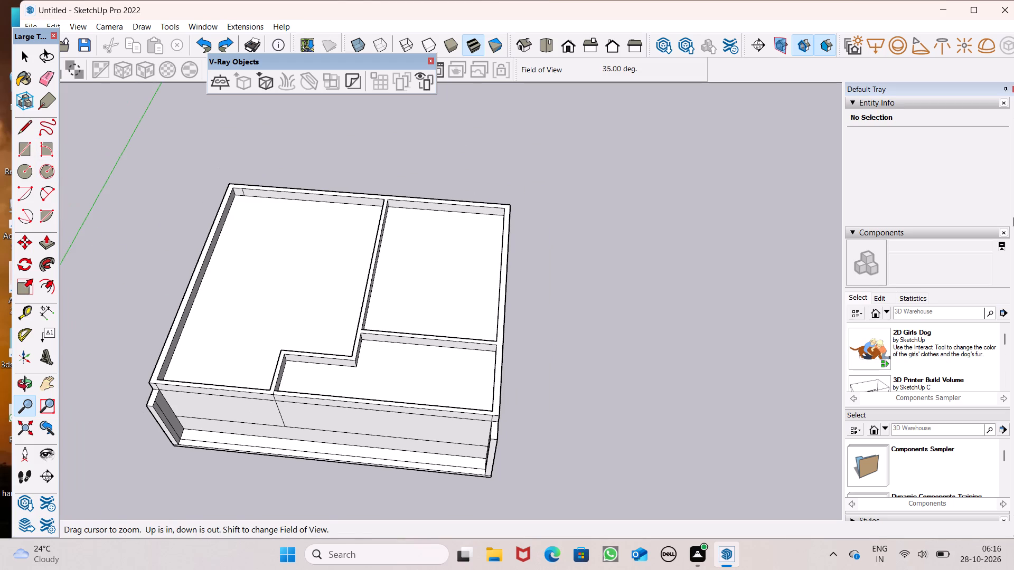
Draw a 6" line across the front wall's top face from the recess's inner corner at the end wall to the front edge.
left_click(22, 128)
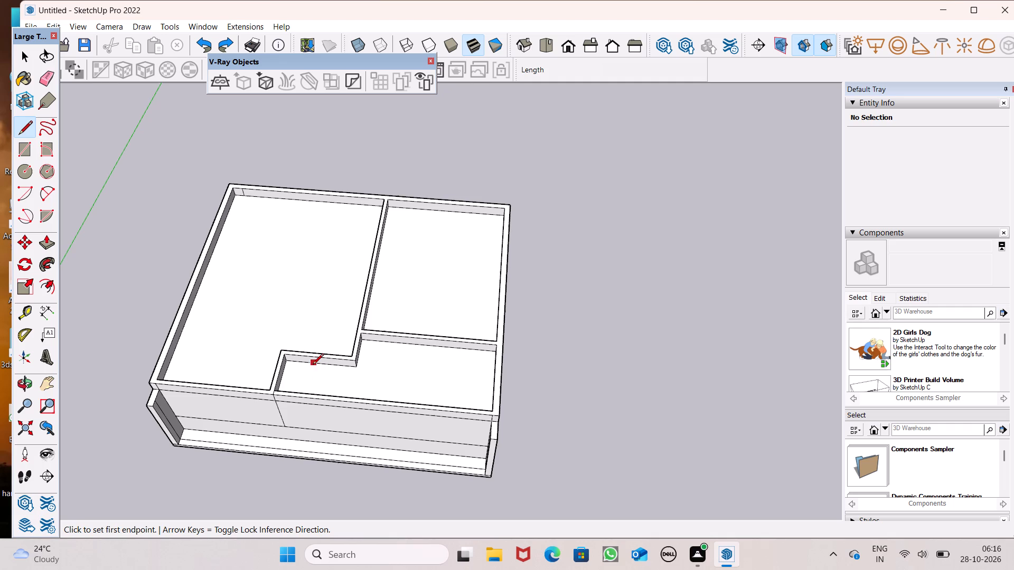
scroll(457, 341, "down", 2)
middle_click_drag(466, 398, 484, 312)
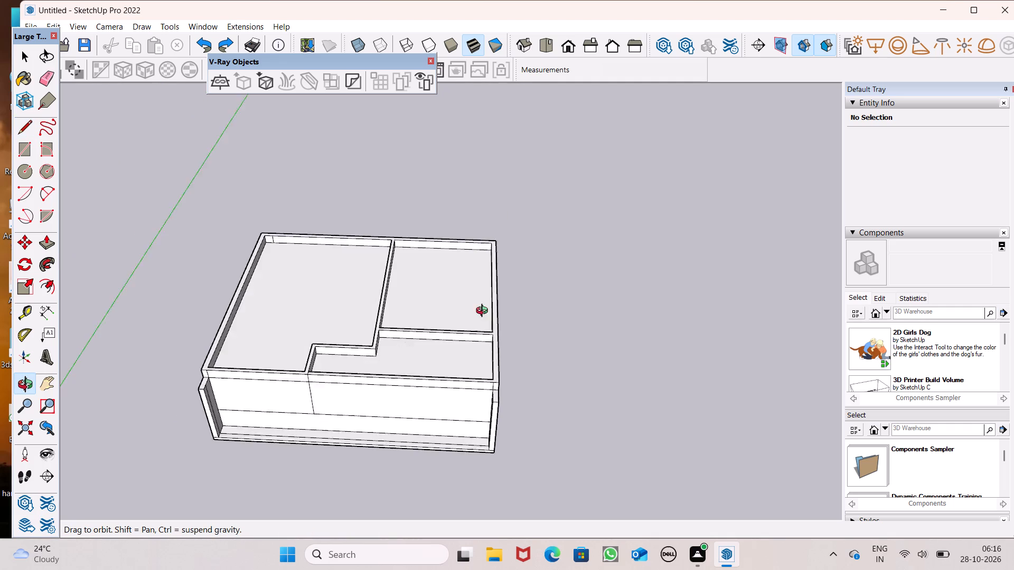
middle_click_drag(484, 312, 515, 209)
scroll(515, 209, "up", 1)
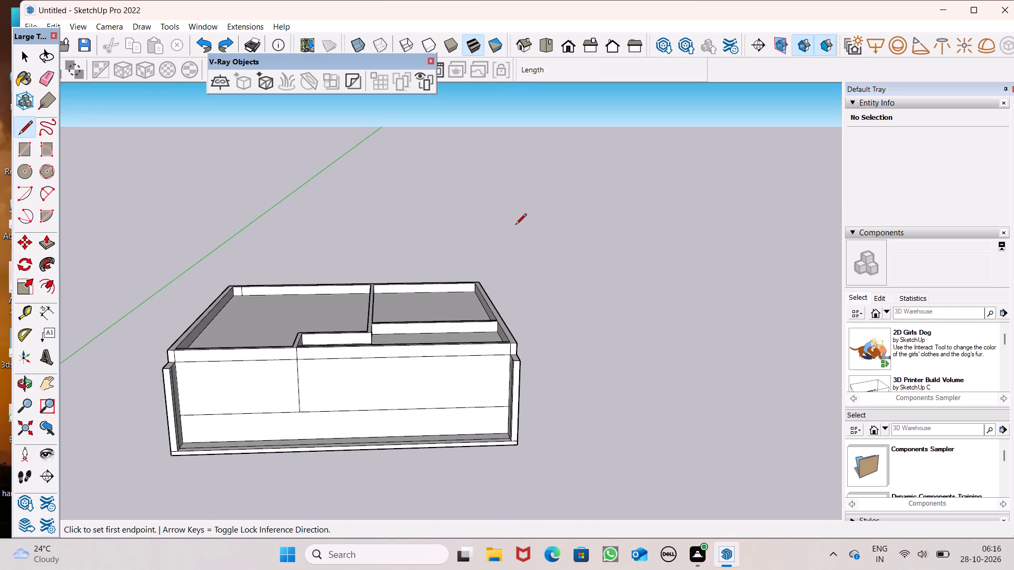
scroll(502, 243, "down", 2)
middle_click_drag(513, 413, 515, 548)
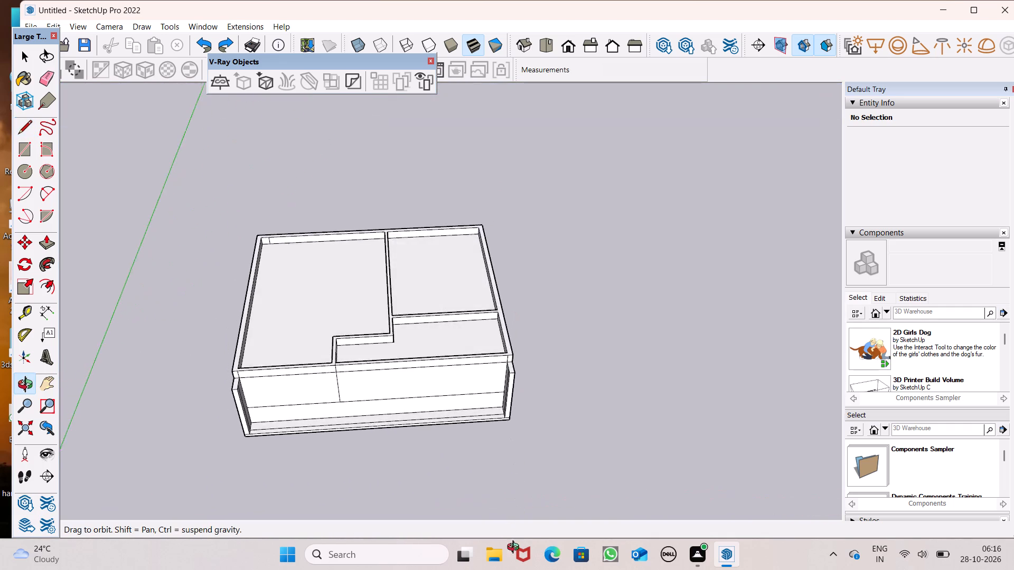
middle_click_drag(515, 548, 480, 569)
scroll(517, 408, "up", 1)
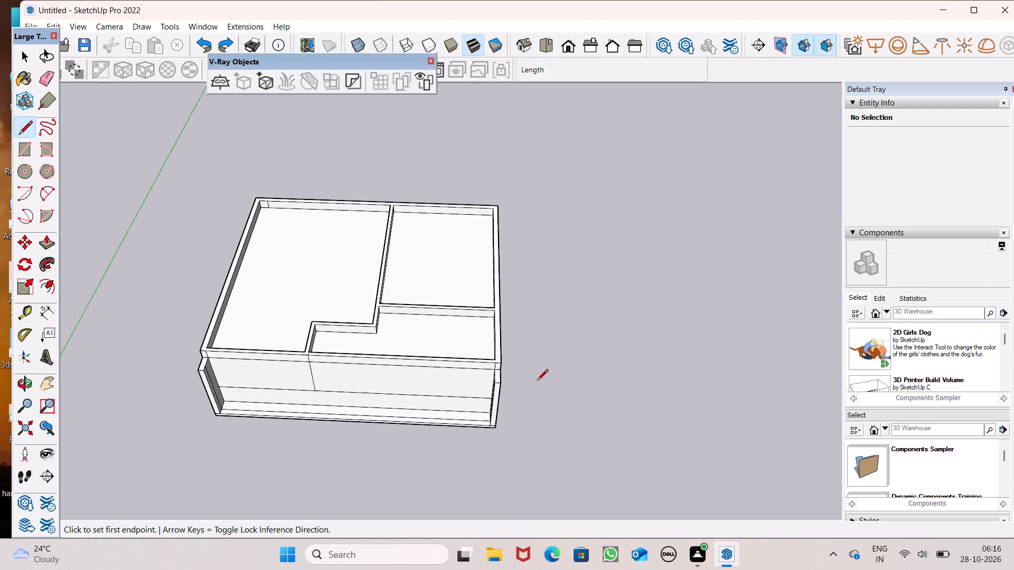
middle_click_drag(497, 379, 503, 335)
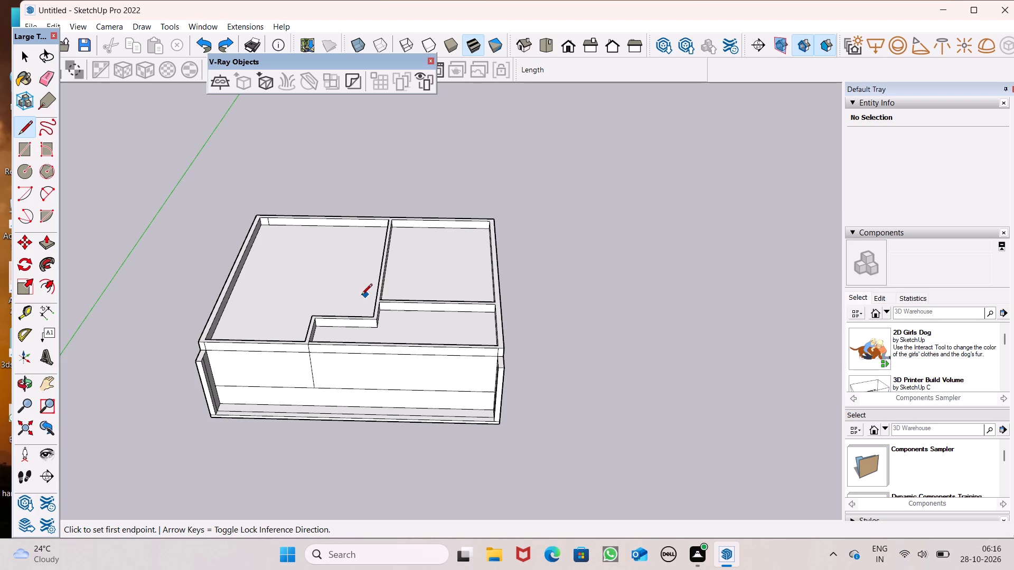
scroll(508, 353, "up", 5)
scroll(501, 344, "down", 1)
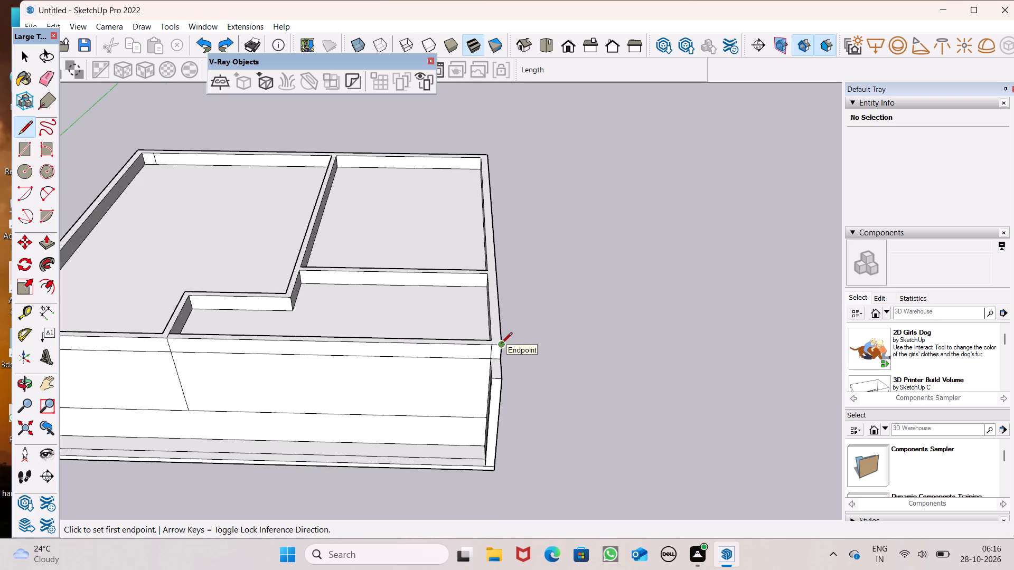
scroll(501, 344, "down", 3)
middle_click_drag(493, 338, 508, 467)
scroll(476, 407, "up", 7)
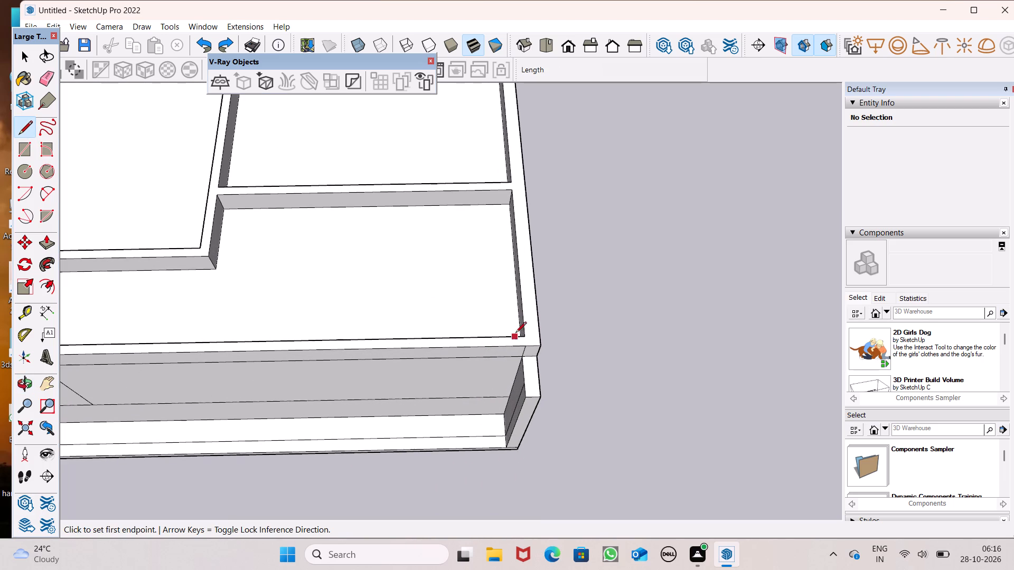
left_click(525, 330)
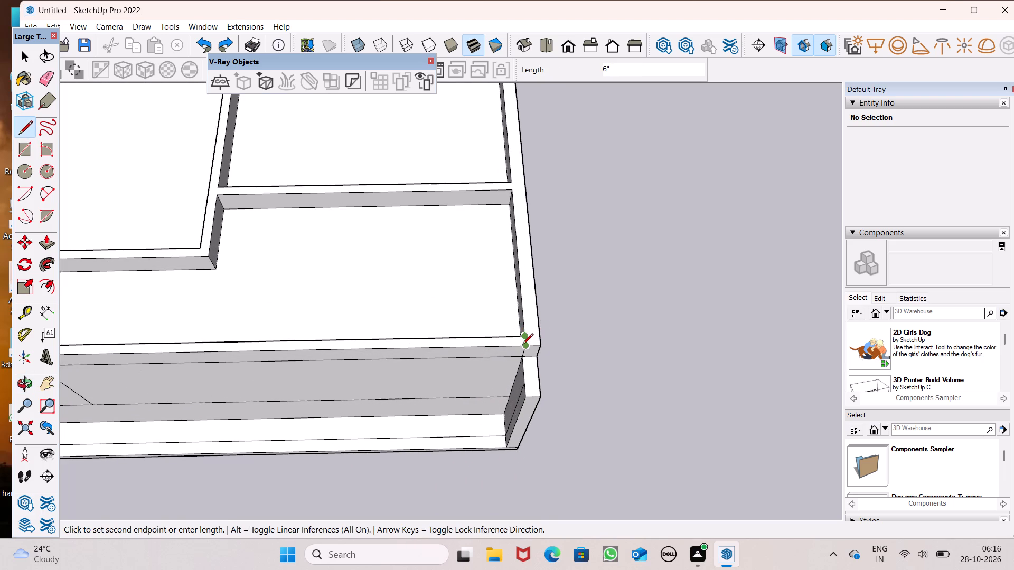
scroll(515, 359, "up", 3)
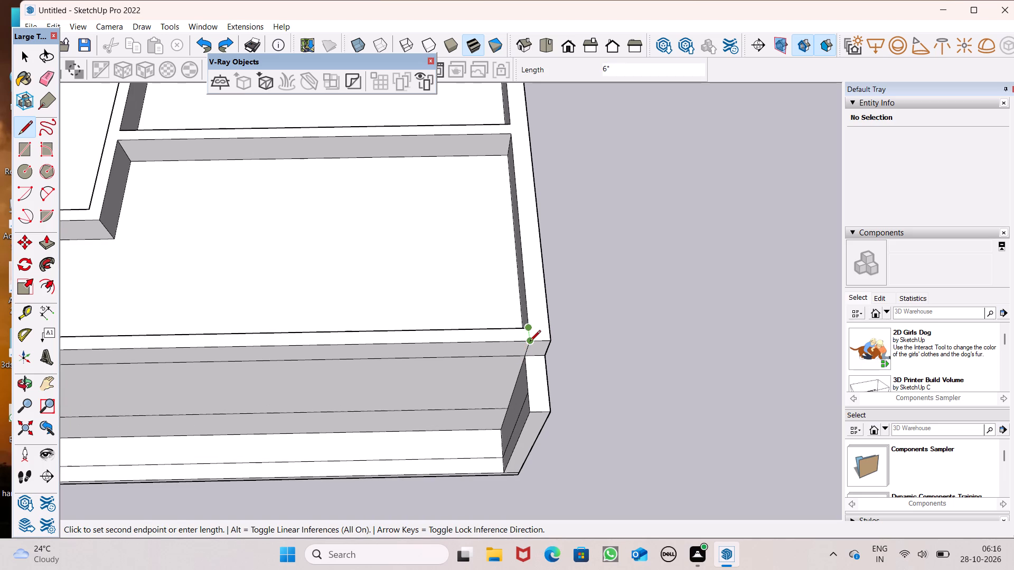
left_click(530, 341)
scroll(586, 338, "down", 16)
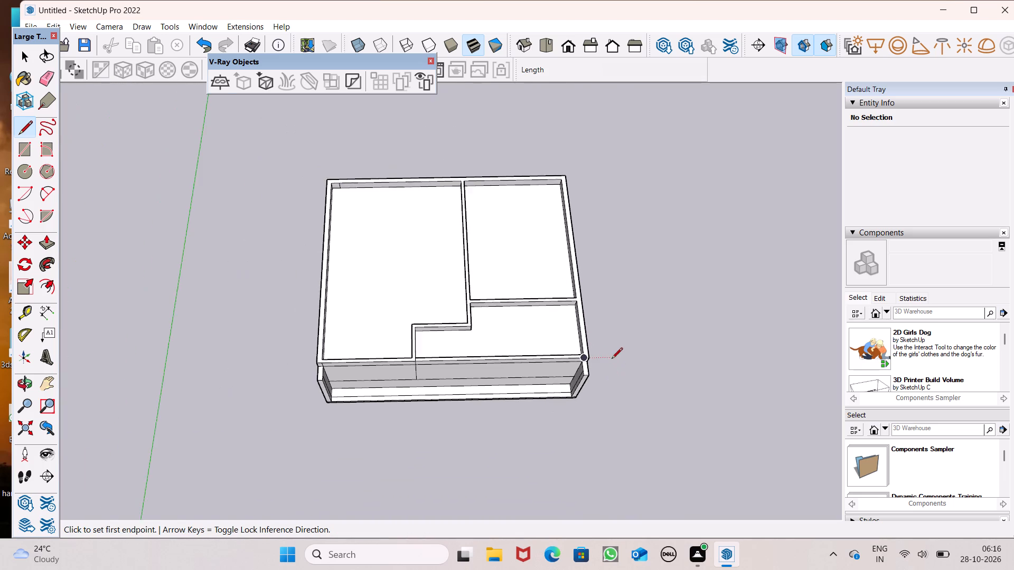
middle_click_drag(615, 350, 627, 300)
left_click_drag(629, 271, 627, 300)
key("space")
middle_click_drag(678, 406, 630, 478)
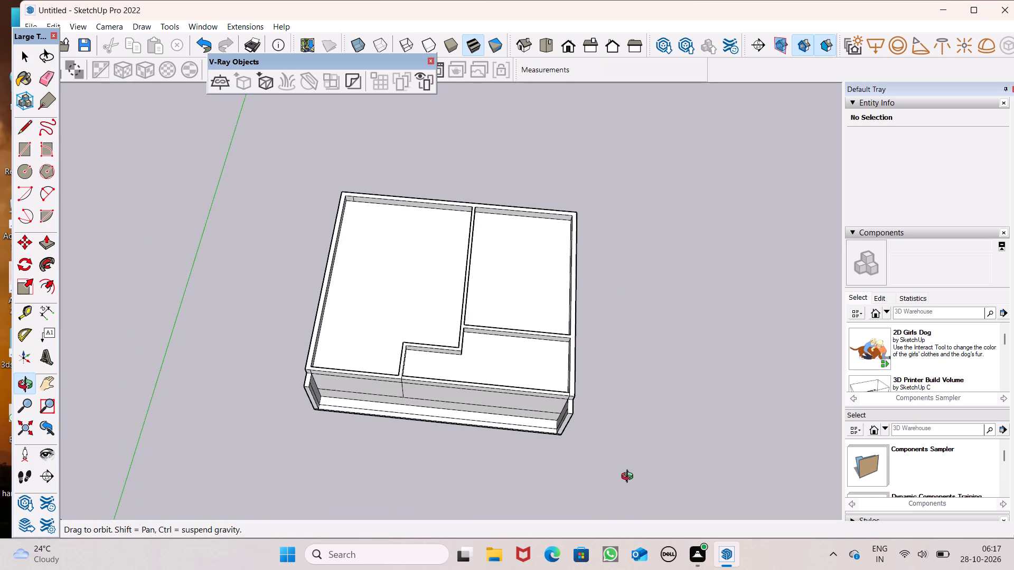
Push/pull the top face of the walls up 10', leaving the front strip beside the recess low.
middle_click_drag(630, 478, 661, 423)
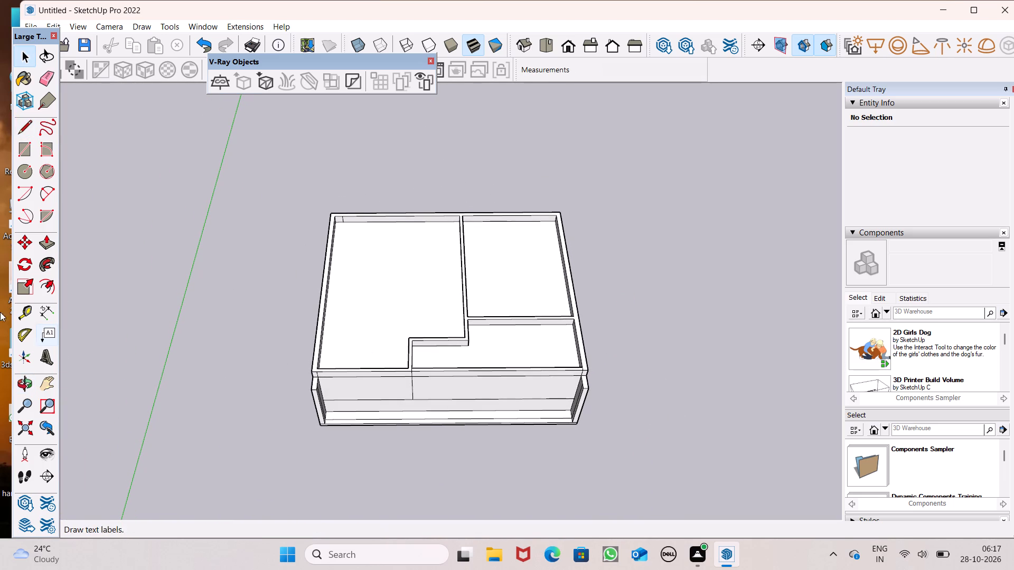
left_click(51, 246)
scroll(349, 370, "up", 4)
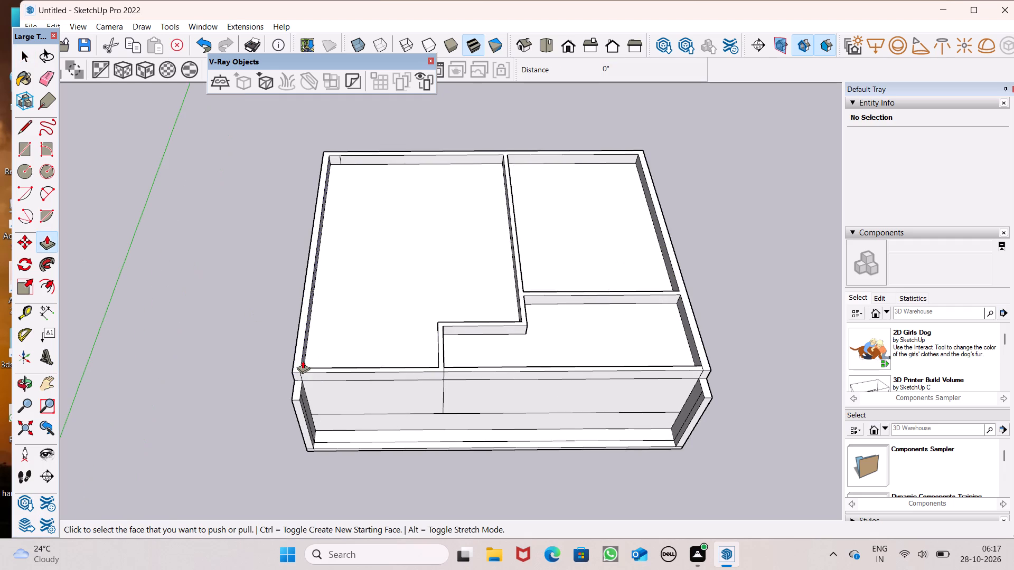
left_click_drag(298, 362, 294, 262)
key("ctrl+z")
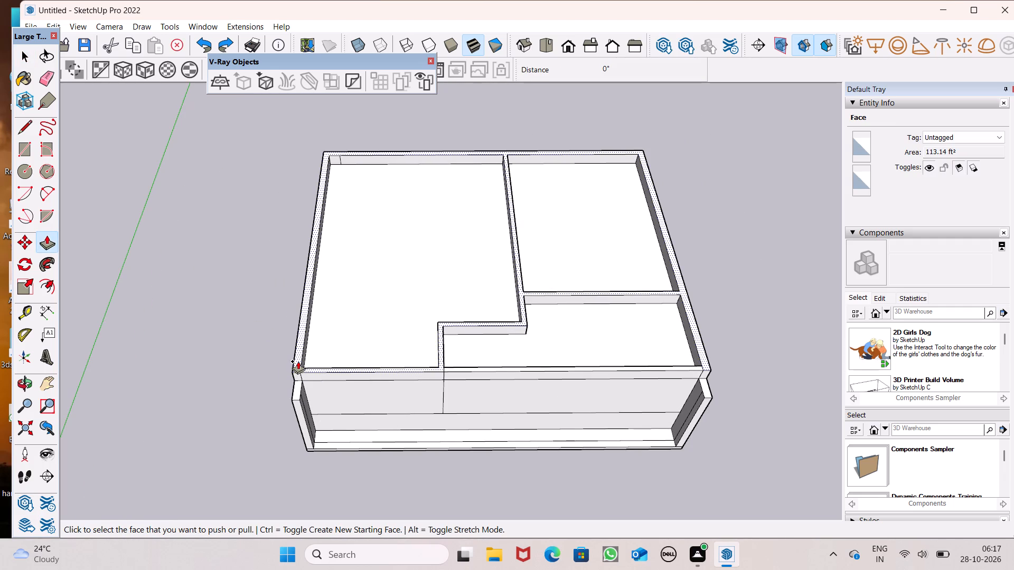
left_click_drag(298, 361, 276, 281)
type("10'")
key("Return")
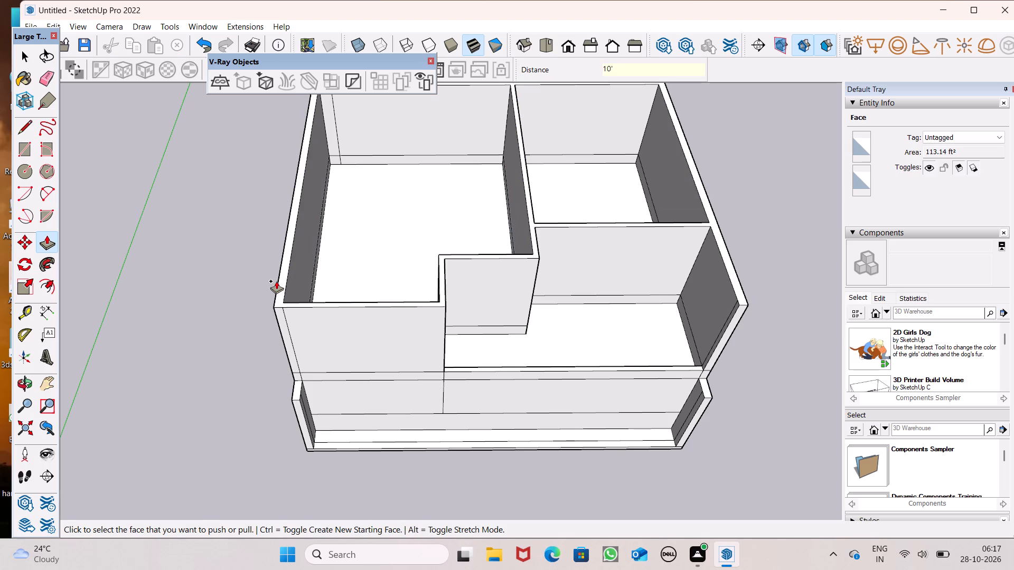
Examine the raised walls and the open front recess from the front and from above.
scroll(276, 281, "down", 3)
middle_click_drag(353, 349, 377, 182)
scroll(388, 297, "up", 1)
middle_click_drag(389, 297, 322, 309)
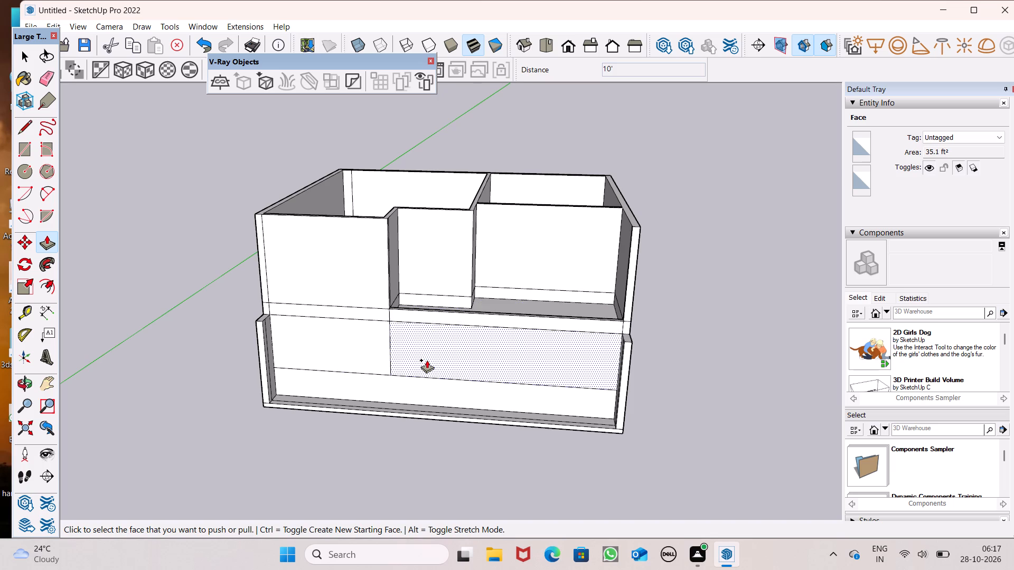
middle_click_drag(535, 353, 564, 525)
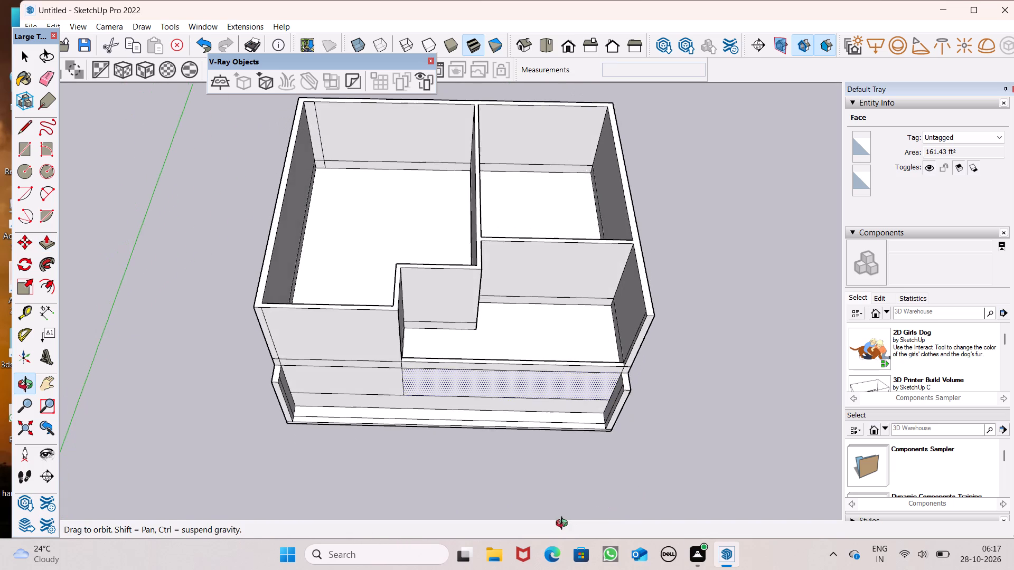
middle_click_drag(564, 525, 564, 526)
scroll(613, 420, "up", 5)
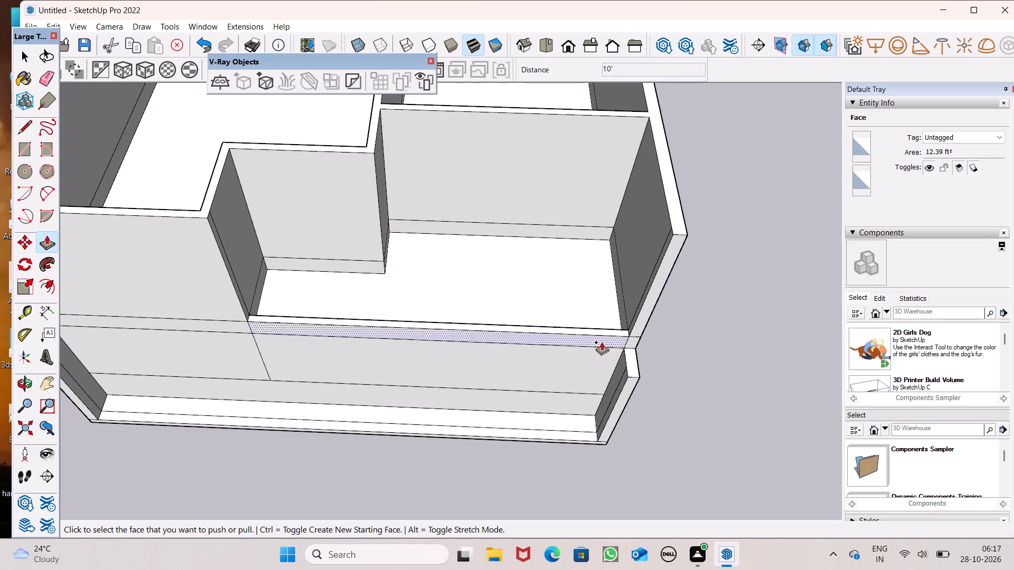
scroll(576, 387, "down", 3)
middle_click_drag(695, 434, 669, 374)
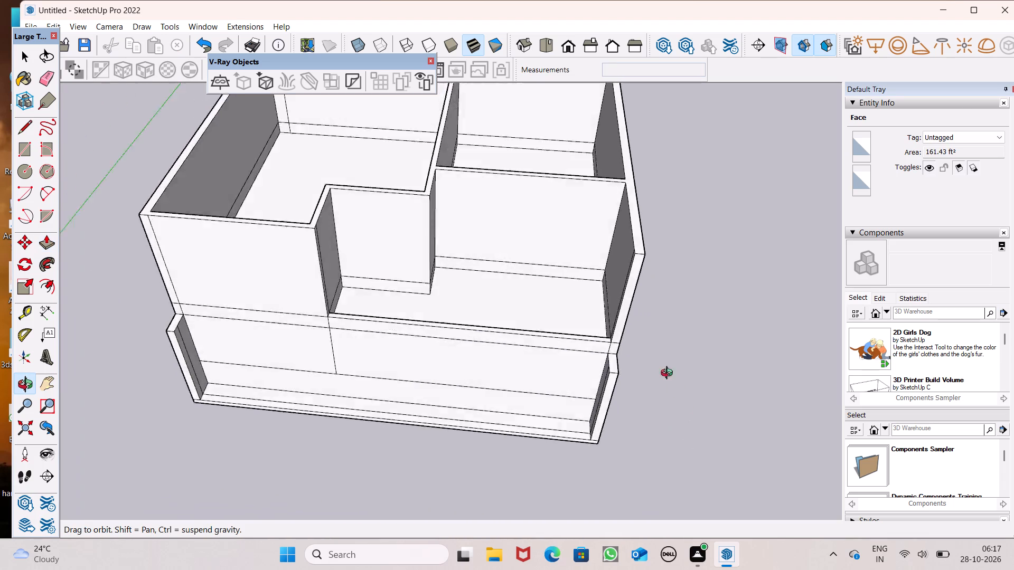
middle_click_drag(669, 374, 660, 205)
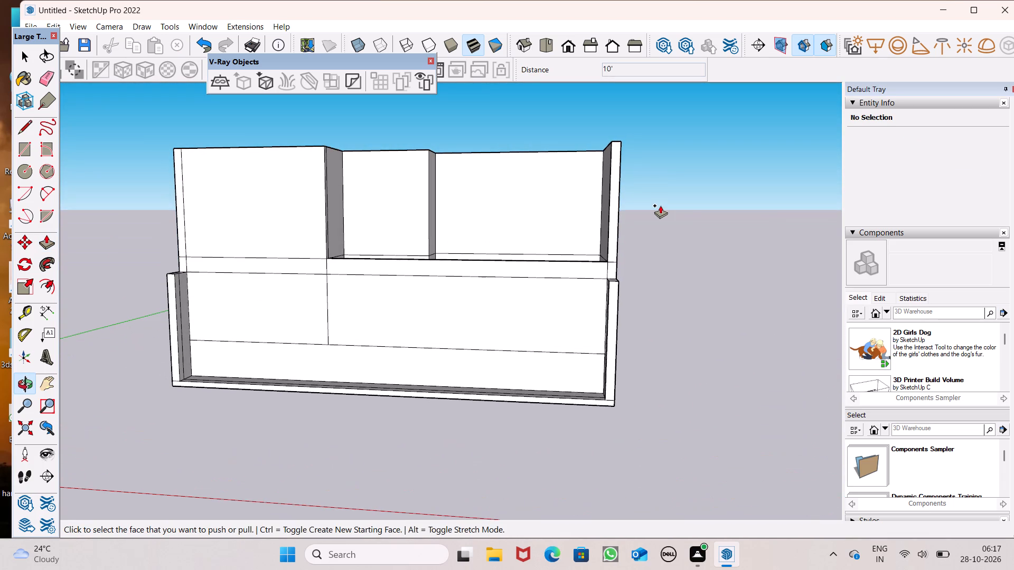
middle_click_drag(552, 267, 589, 421)
Draw a line from the recess's inner corner along its back wall at band height to close a face across the recess.
scroll(570, 310, "up", 1)
scroll(589, 421, "up", 1)
left_click(28, 134)
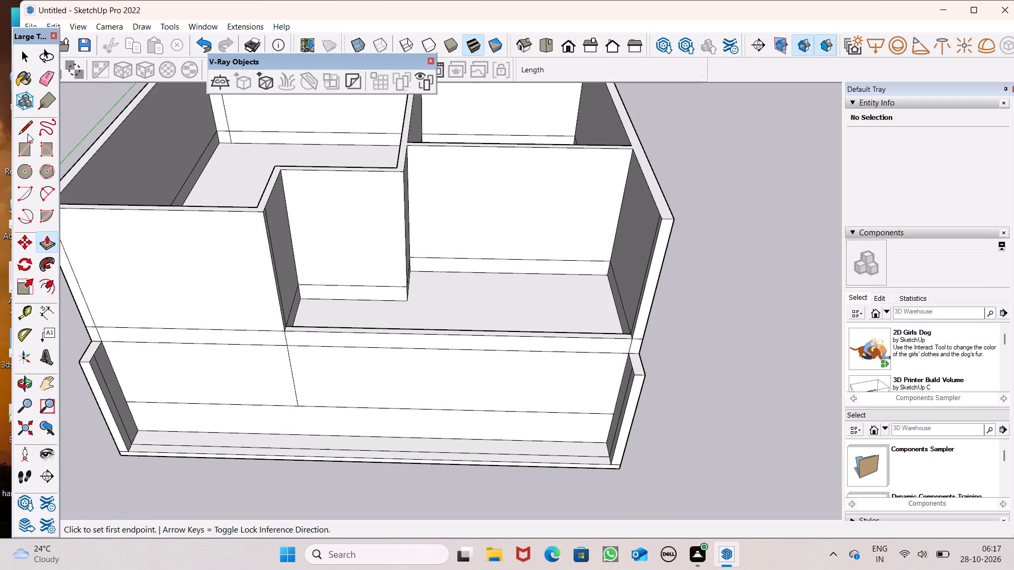
scroll(298, 300, "up", 6)
left_click(301, 275)
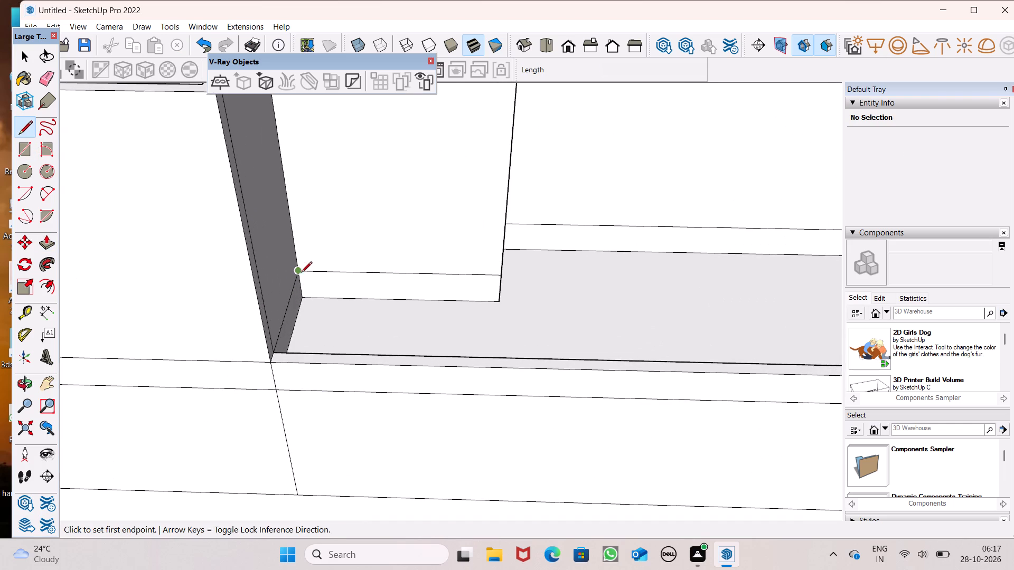
left_click(339, 271)
scroll(326, 268, "down", 7)
Push/pull the new floor face across the front recess by 6".
key("space")
left_click(51, 248)
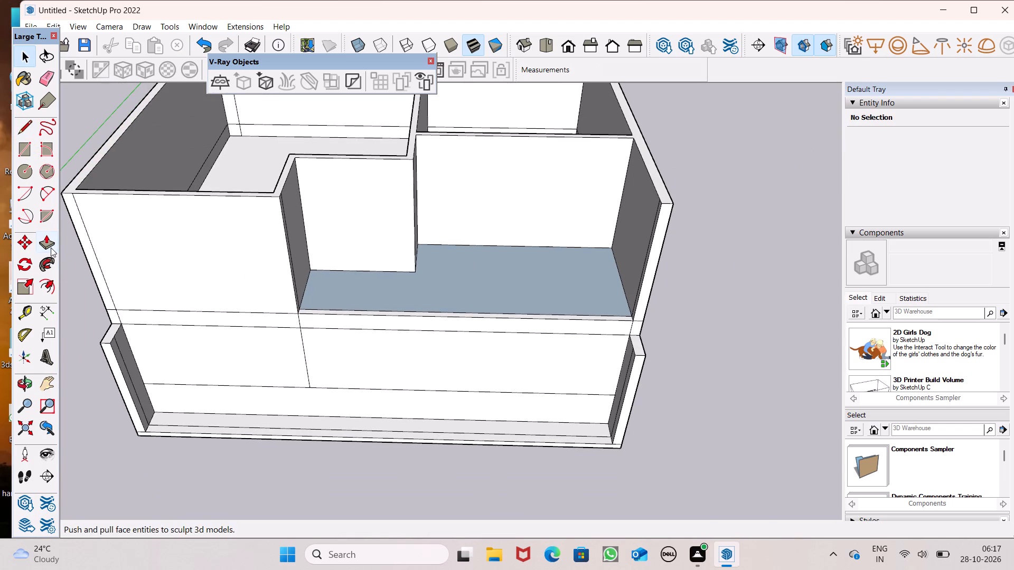
scroll(300, 276, "up", 4)
left_click(336, 288)
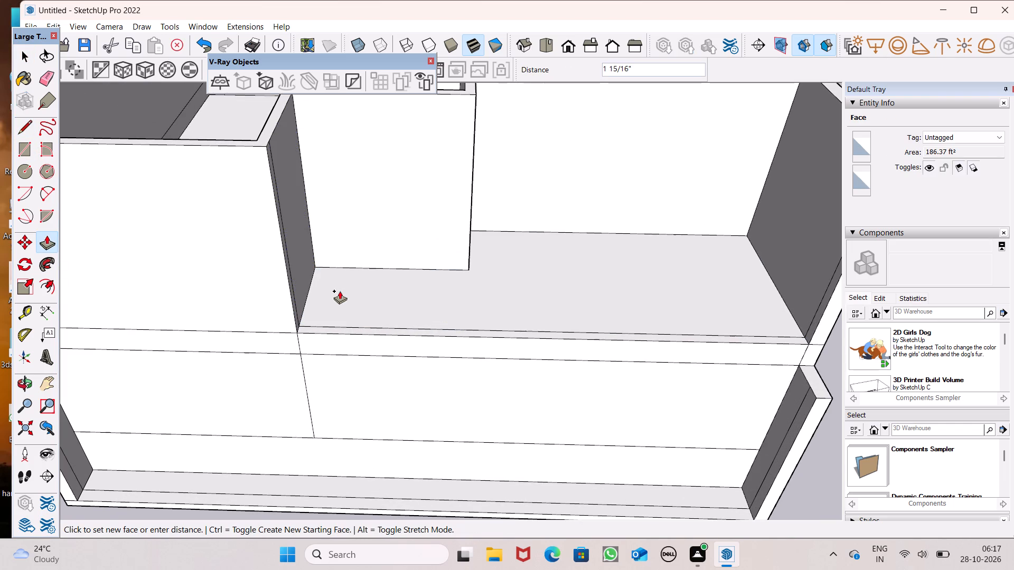
type("6\"")
key("Return")
key("space")
Examine the recess floor and the surrounding walls from the front and from above.
scroll(284, 280, "down", 6)
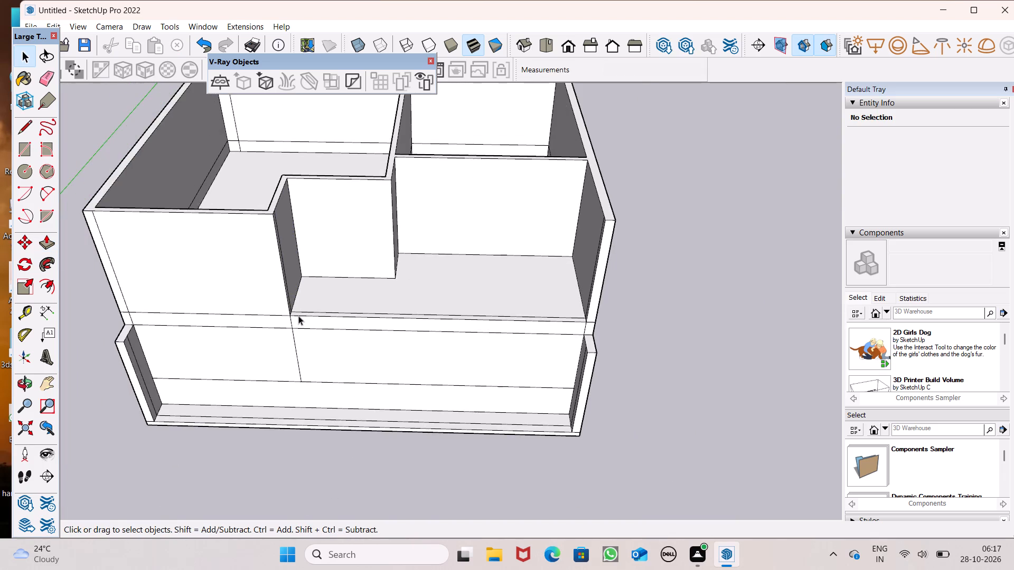
middle_click_drag(298, 316, 292, 226)
scroll(298, 294, "up", 1)
scroll(428, 309, "down", 4)
scroll(444, 363, "down", 6)
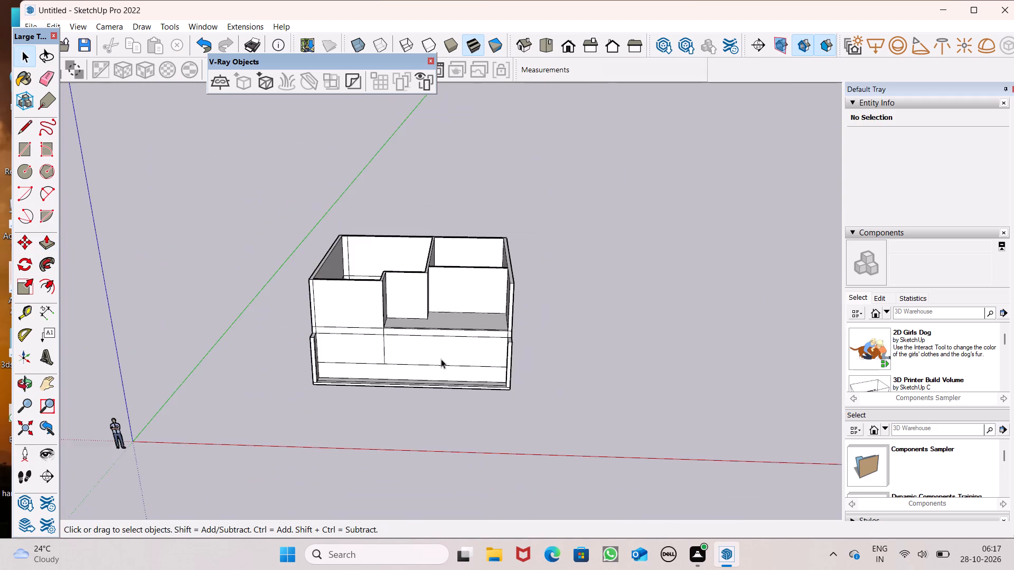
middle_click_drag(444, 354, 448, 471)
scroll(439, 361, "up", 2)
scroll(407, 251, "up", 2)
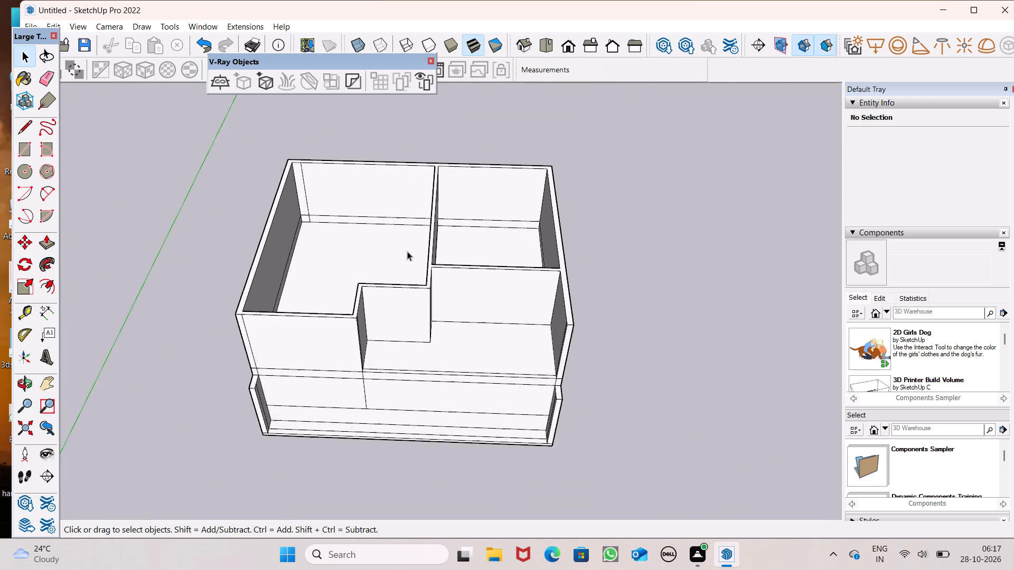
scroll(407, 251, "up", 1)
scroll(301, 304, "up", 1)
scroll(286, 311, "down", 3)
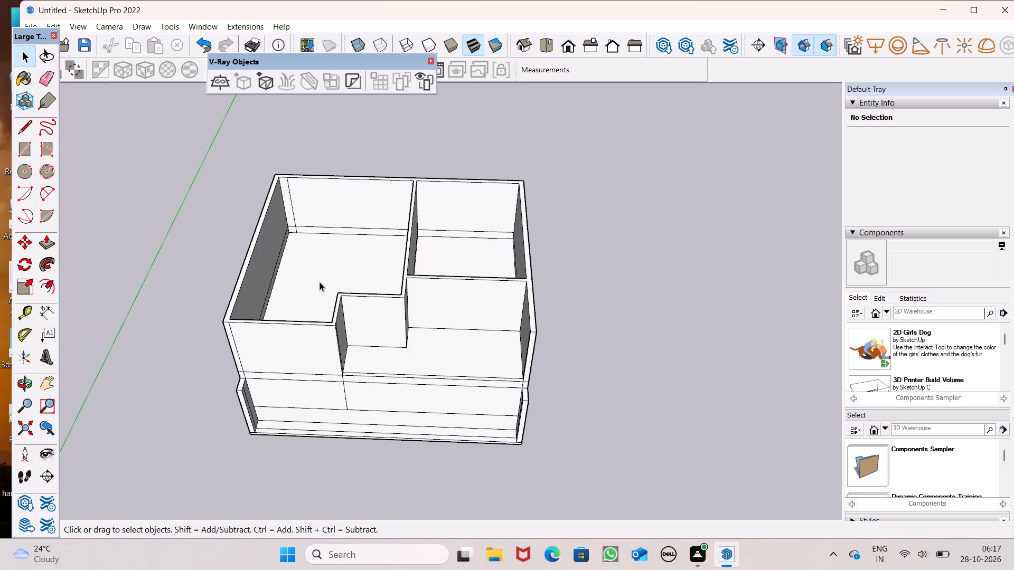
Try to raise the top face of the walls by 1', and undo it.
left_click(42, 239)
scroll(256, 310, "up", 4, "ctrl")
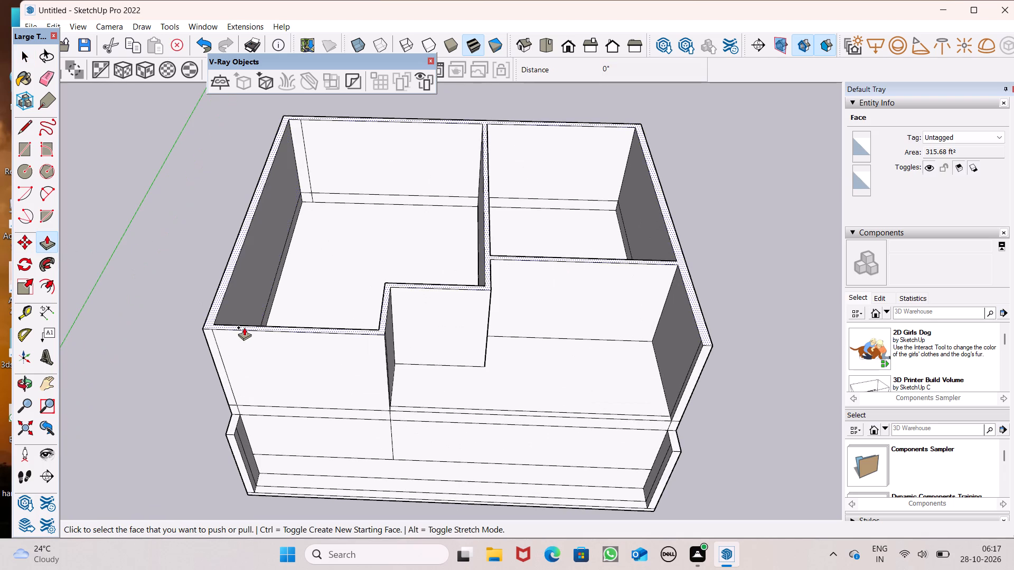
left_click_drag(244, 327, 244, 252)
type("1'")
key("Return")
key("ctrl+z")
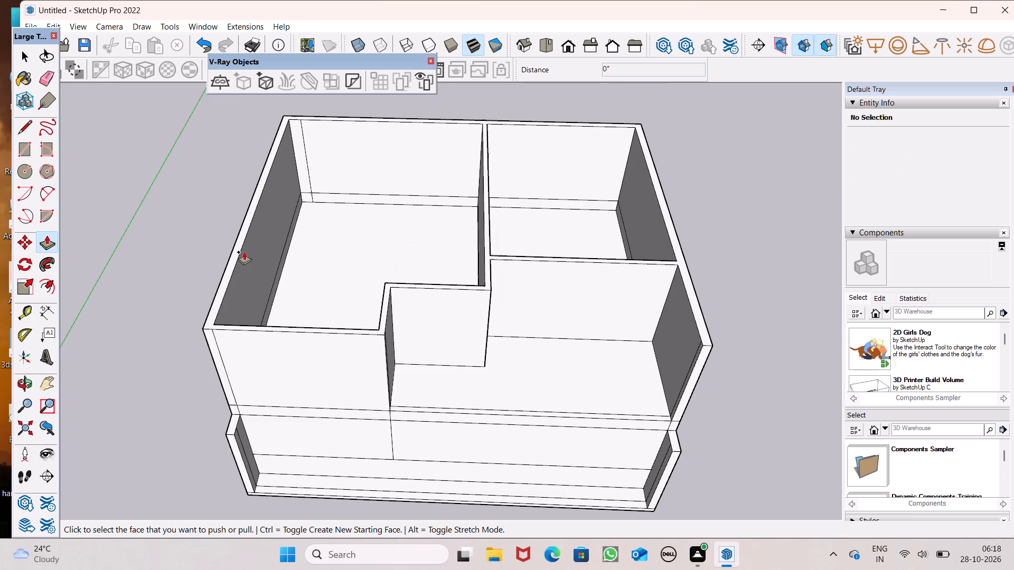
Push/pull the top face of the walls up 1'5" to form a band above the storey.
left_click(214, 301)
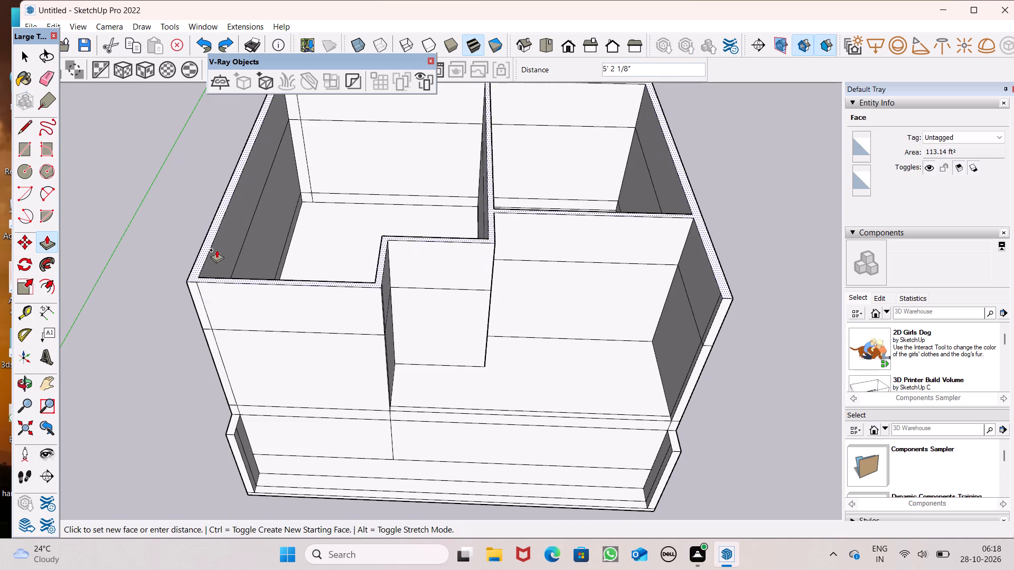
type("1'5\"")
key("Return")
Raise the walls another 10' above the 1'5" band to form the next storey.
left_click_drag(218, 293, 220, 235)
key("ctrl+z")
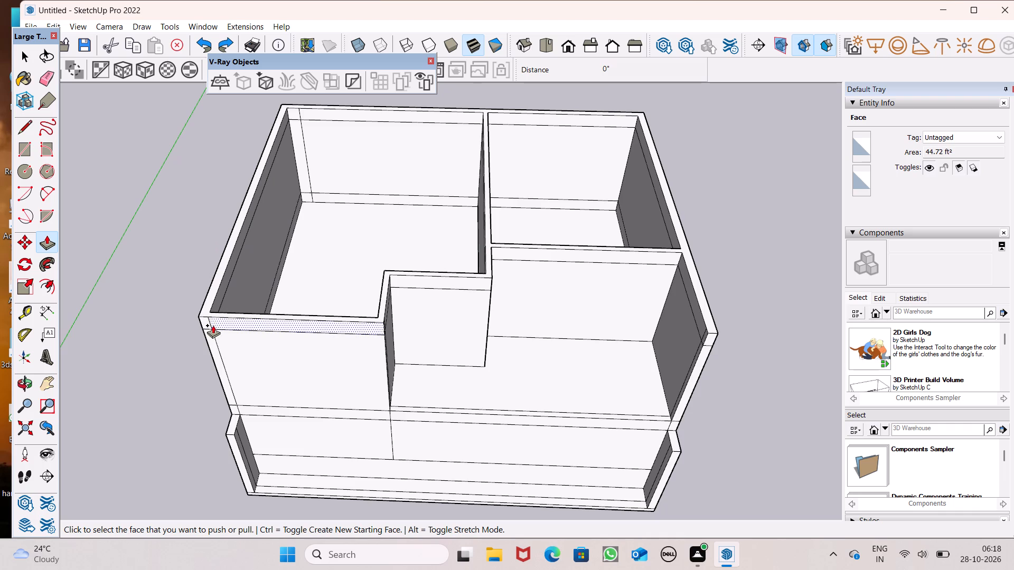
left_click(208, 308)
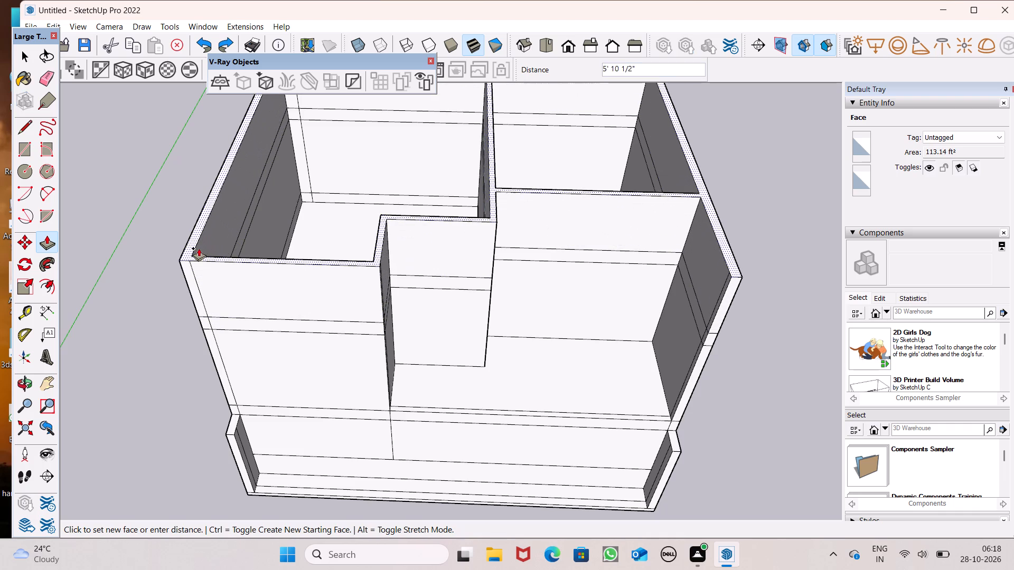
type("10'")
key("Return")
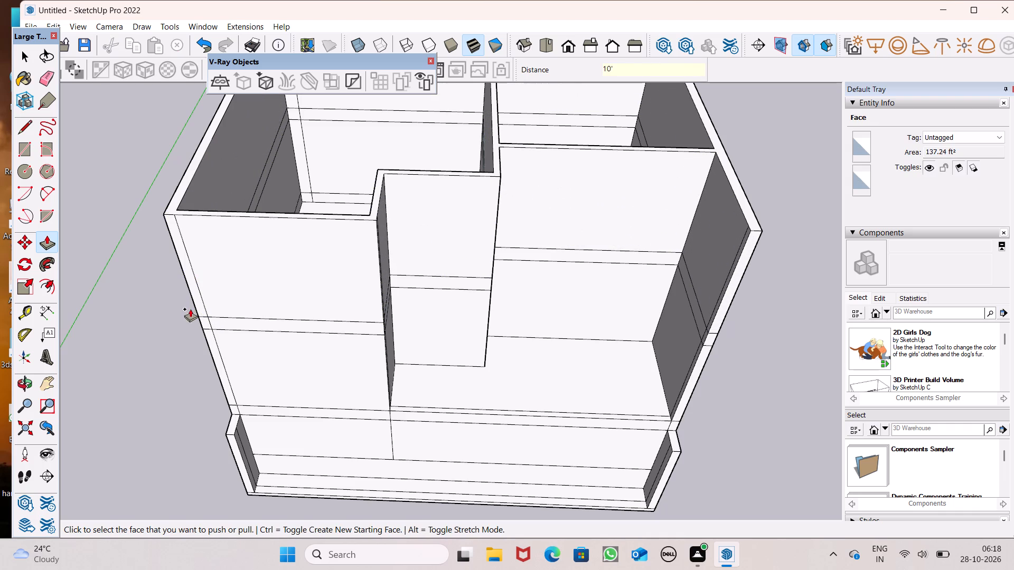
Examine the stacked storey walls, bands and tall front recess from the front and from above.
scroll(190, 324, "down", 2)
middle_click_drag(227, 355, 233, 201)
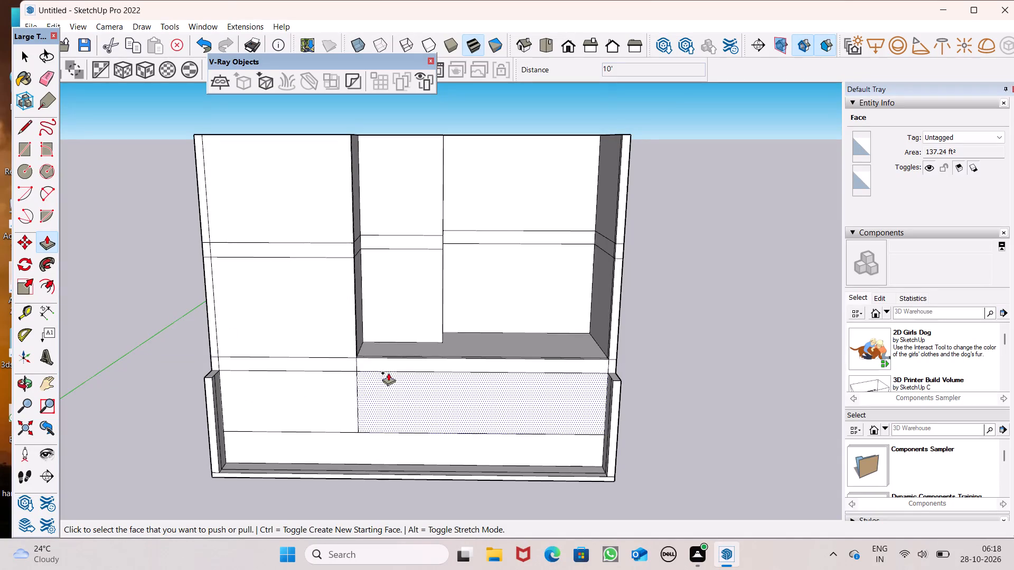
scroll(408, 339, "down", 4)
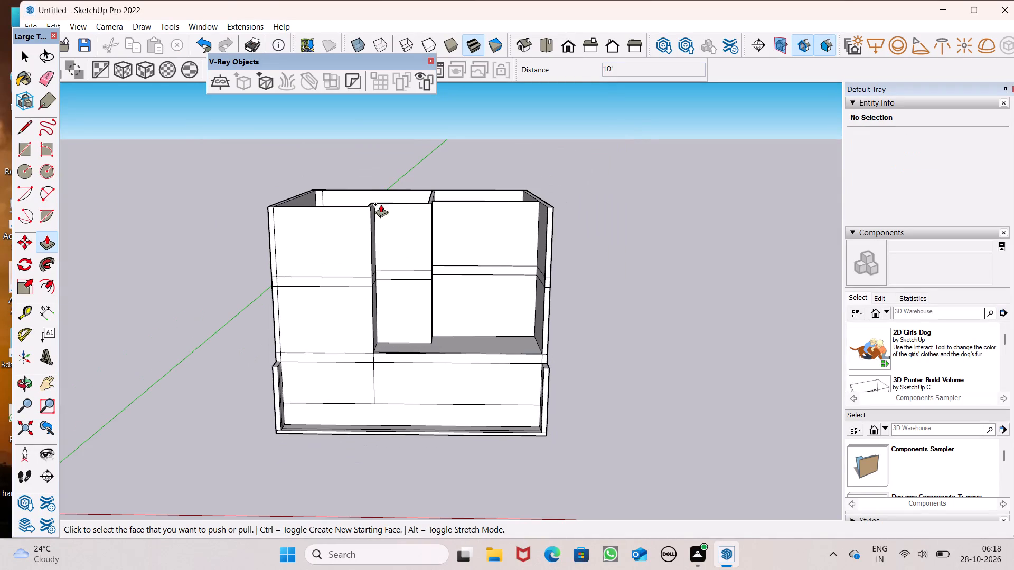
scroll(405, 148, "down", 1)
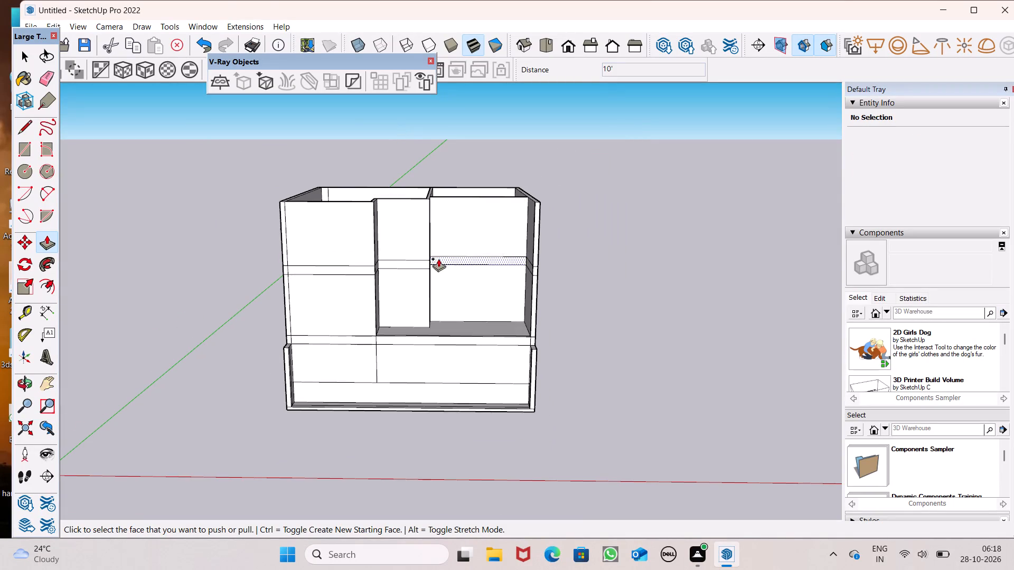
scroll(410, 211, "up", 4)
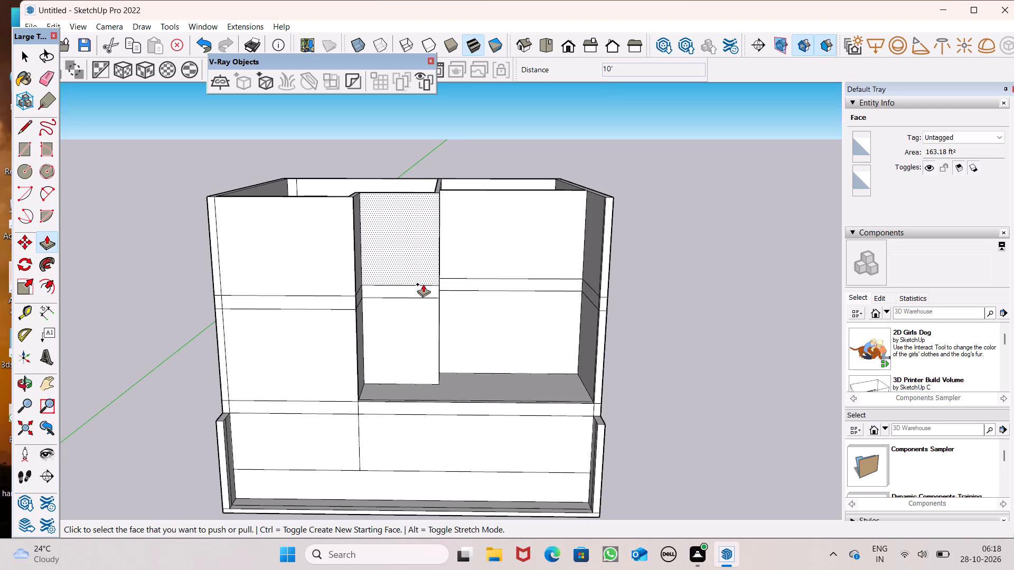
scroll(417, 231, "down", 3)
middle_click_drag(419, 182, 403, 399)
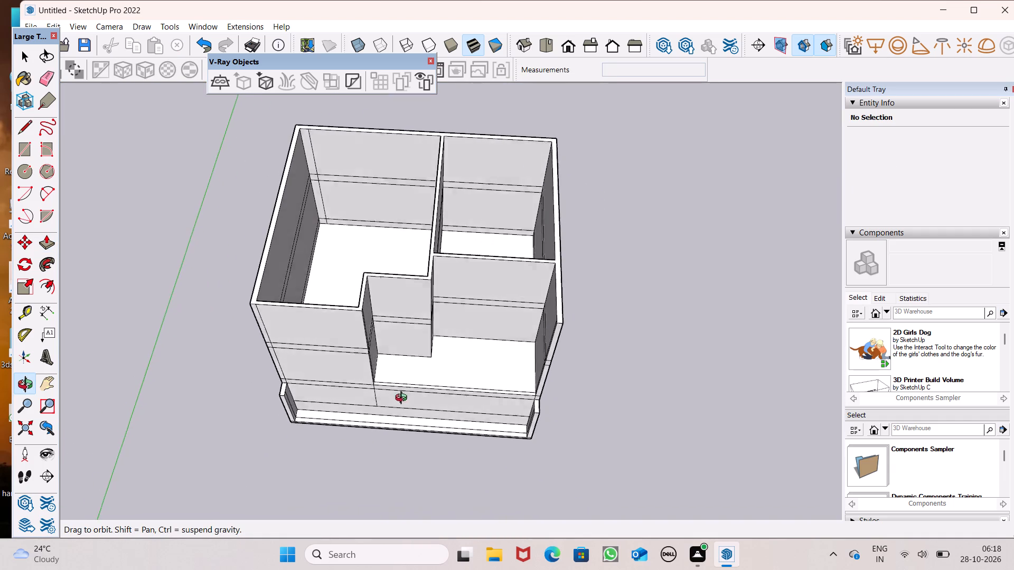
middle_click_drag(403, 399, 403, 460)
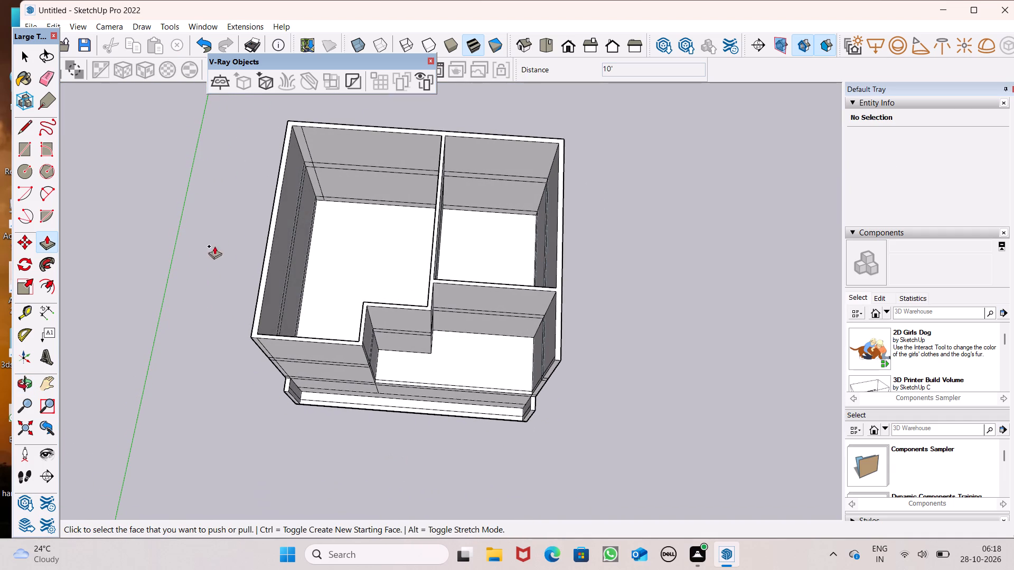
Erase all segments of the stray vertical line on the large room's back wall, down through the band to the floor.
left_click(23, 129)
scroll(427, 322, "up", 3)
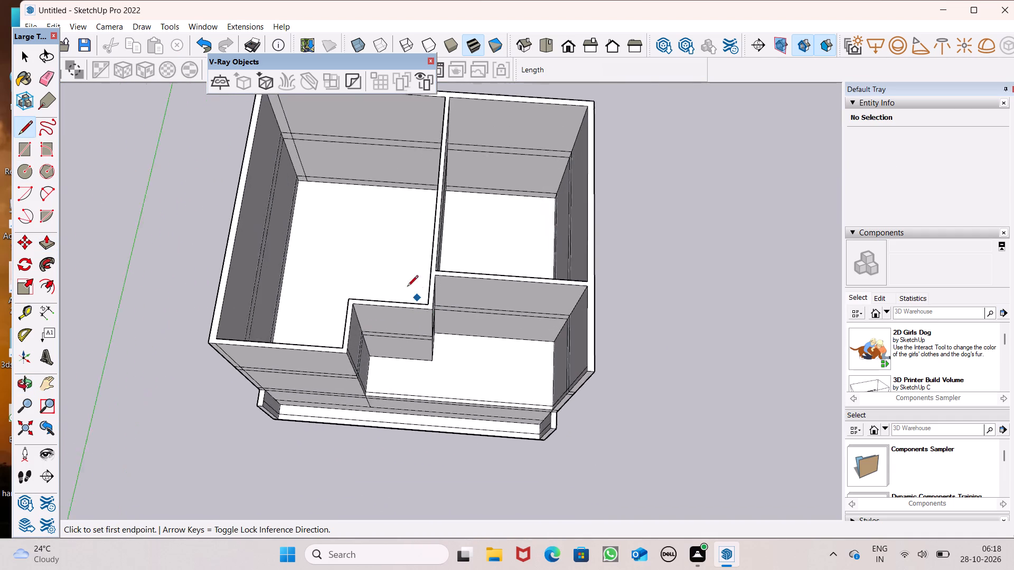
scroll(407, 287, "up", 2)
scroll(334, 190, "down", 7)
scroll(298, 126, "up", 11)
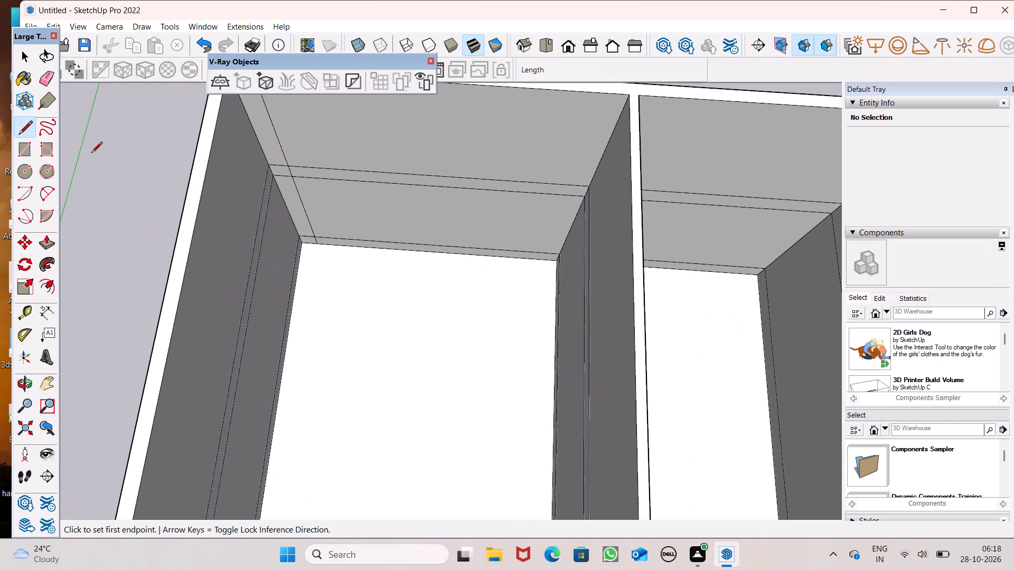
left_click(45, 77)
scroll(194, 116, "up", 5)
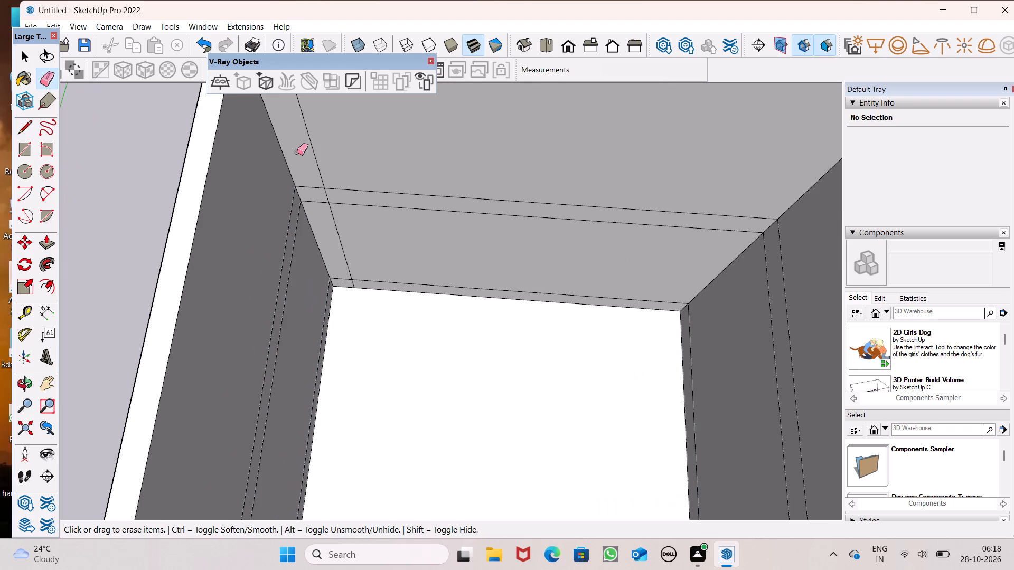
left_click(314, 155)
left_click(331, 199)
key("ctrl+z")
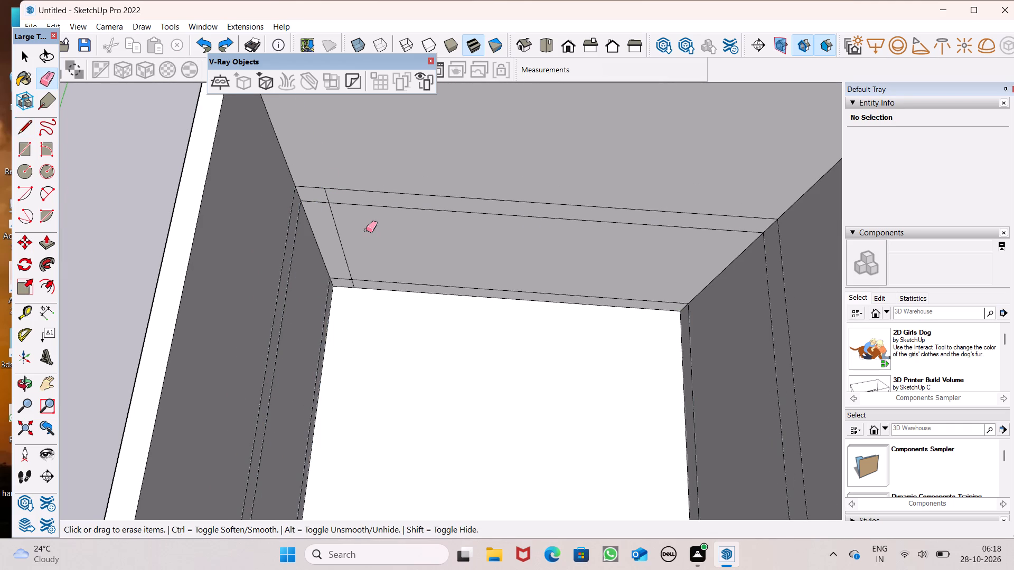
left_click(340, 240)
scroll(344, 287, "up", 10)
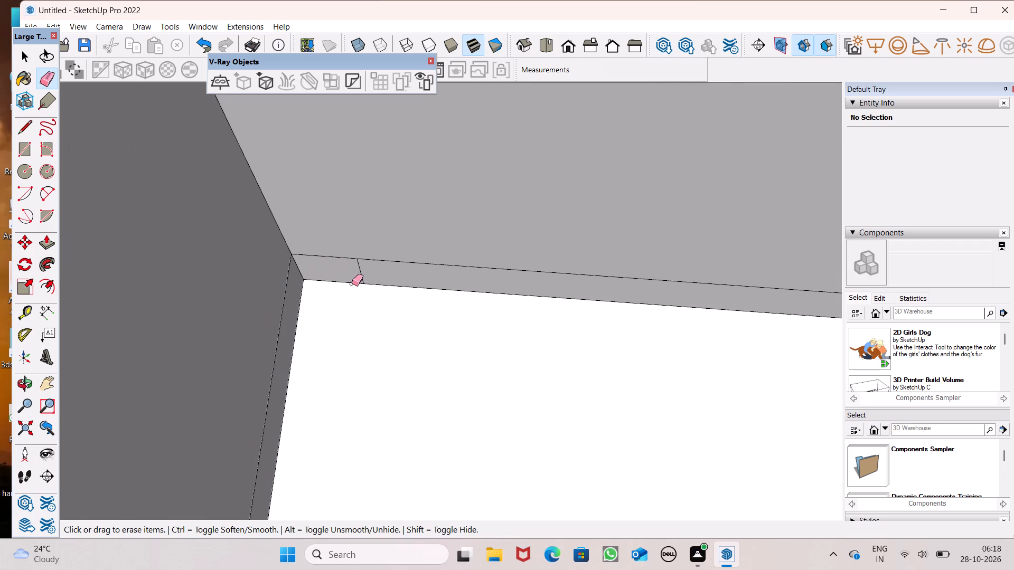
left_click_drag(353, 278, 369, 278)
scroll(361, 301, "down", 8)
scroll(321, 183, "up", 3)
left_click_drag(320, 166, 326, 160)
scroll(395, 255, "down", 10)
scroll(389, 260, "up", 1)
scroll(389, 260, "down", 1)
key("space")
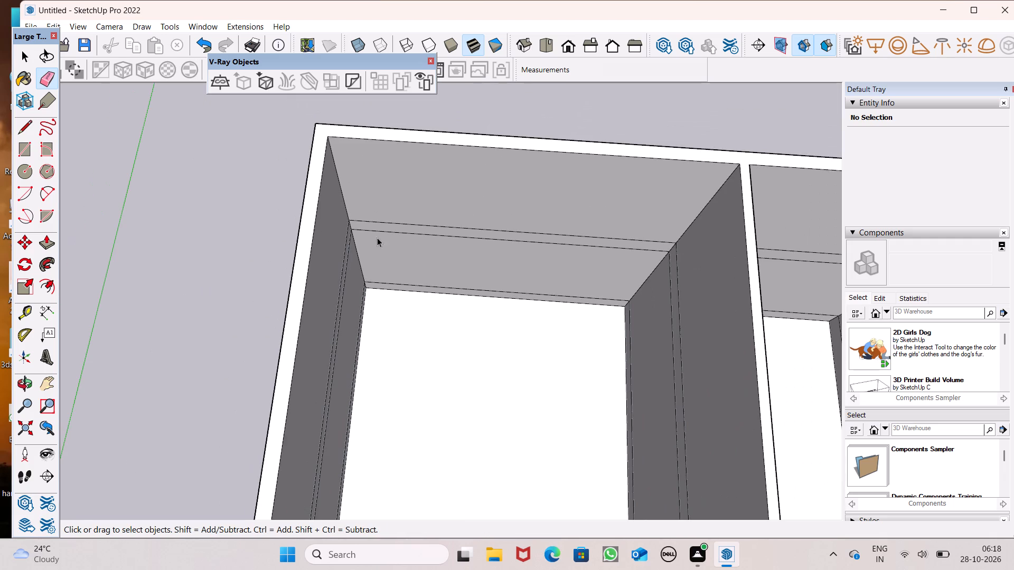
Draw a short edge about 8 3/8" along the band's upper line on the large room's back wall to form a floor face.
scroll(291, 194, "down", 5)
left_click(22, 131)
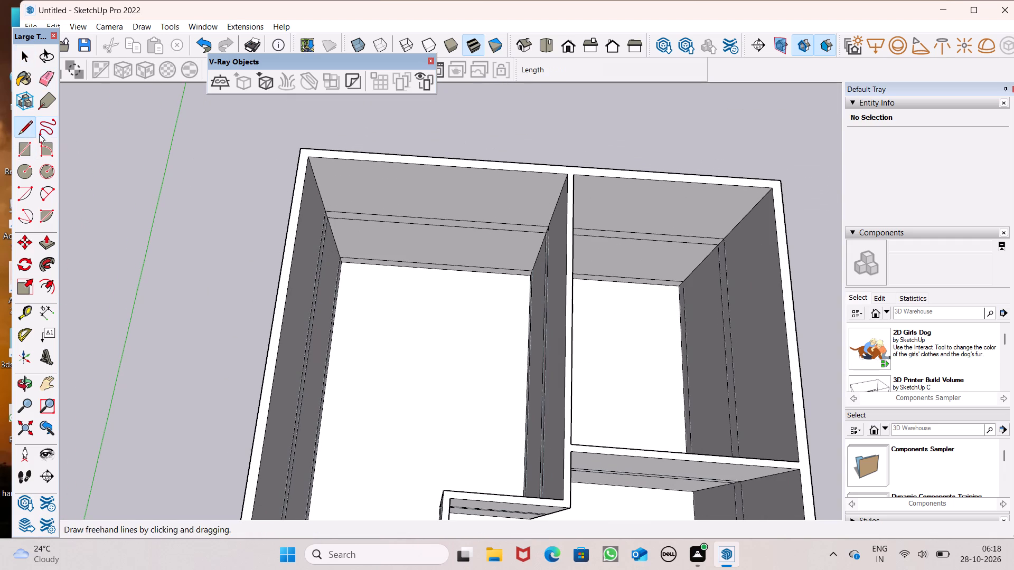
scroll(303, 204, "up", 4)
left_click(339, 214)
left_click(349, 214)
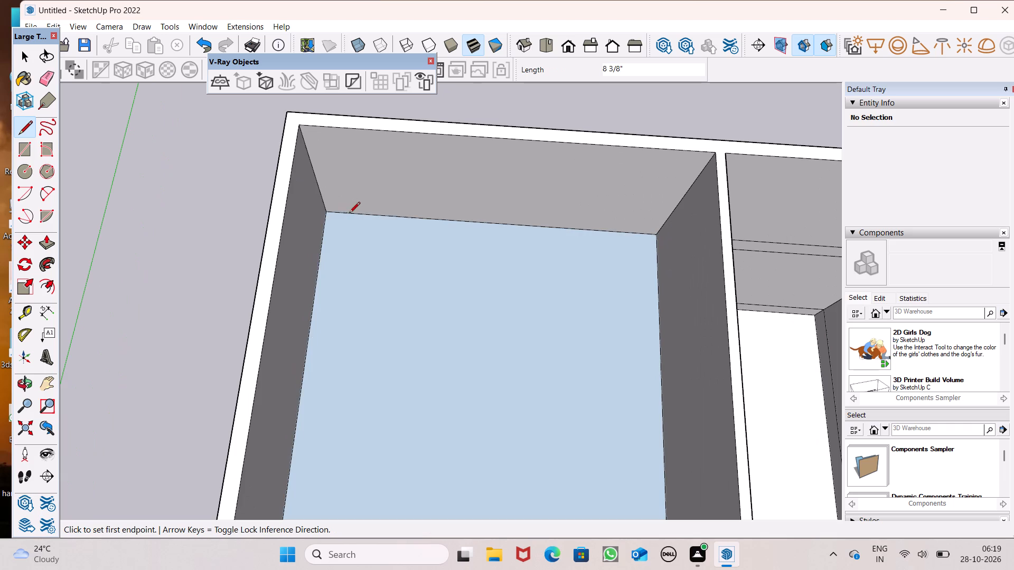
Push/pull the large room's new floor face by 6" to give the upper floor slab thickness.
left_click(46, 245)
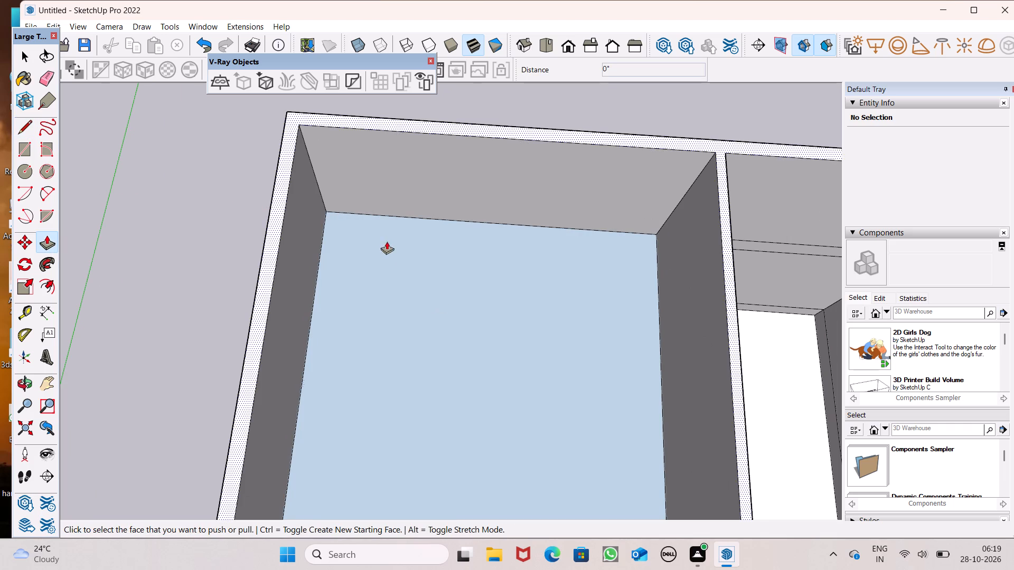
scroll(387, 241, "down", 6)
left_click_drag(415, 289, 416, 296)
type("6\"")
key("Return")
scroll(298, 227, "down", 6)
key("space")
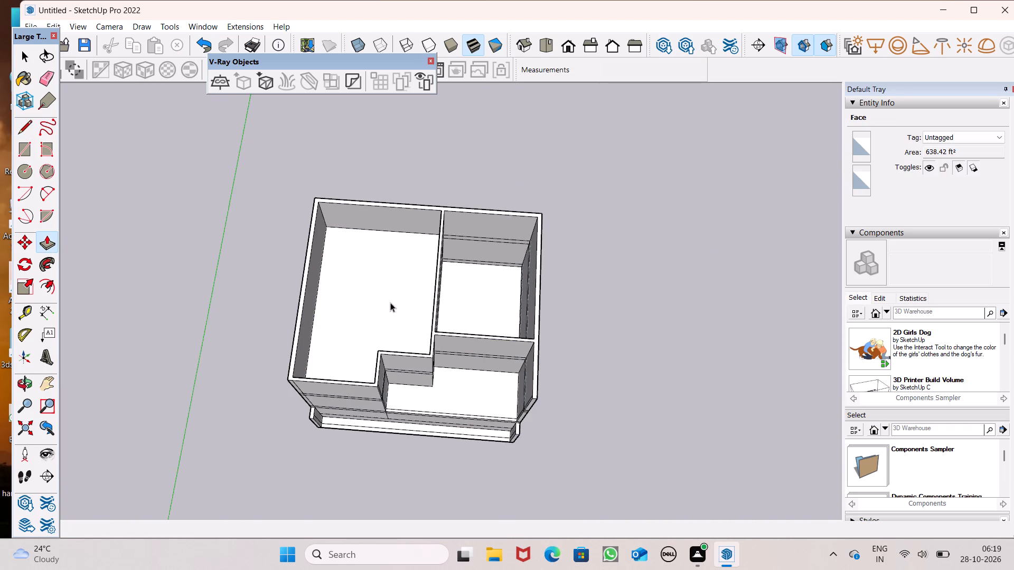
Draw a short 10" edge along the band's upper line on the smaller rear room's back wall to form a floor face.
scroll(534, 334, "up", 7)
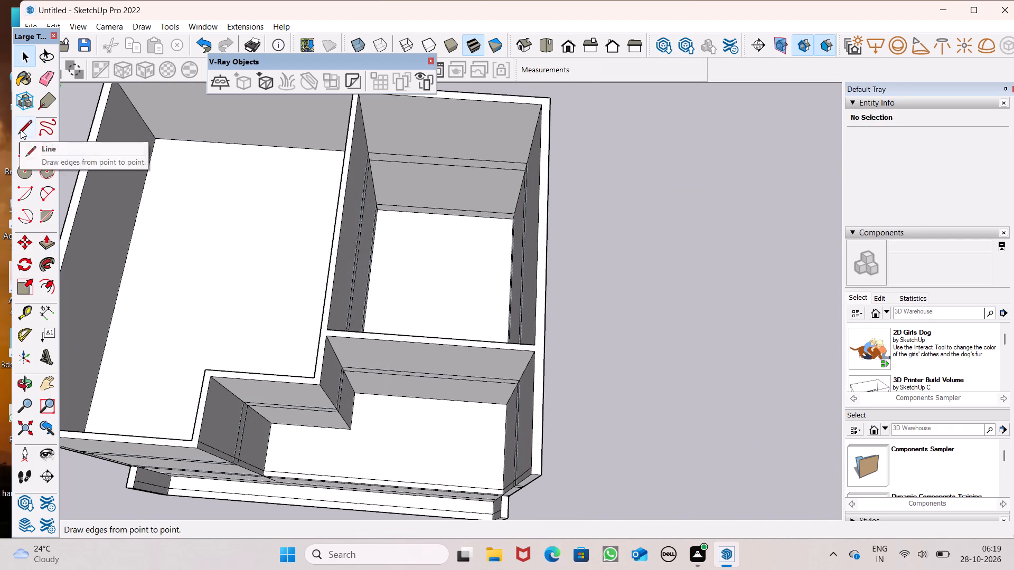
left_click(21, 130)
scroll(387, 151, "up", 6)
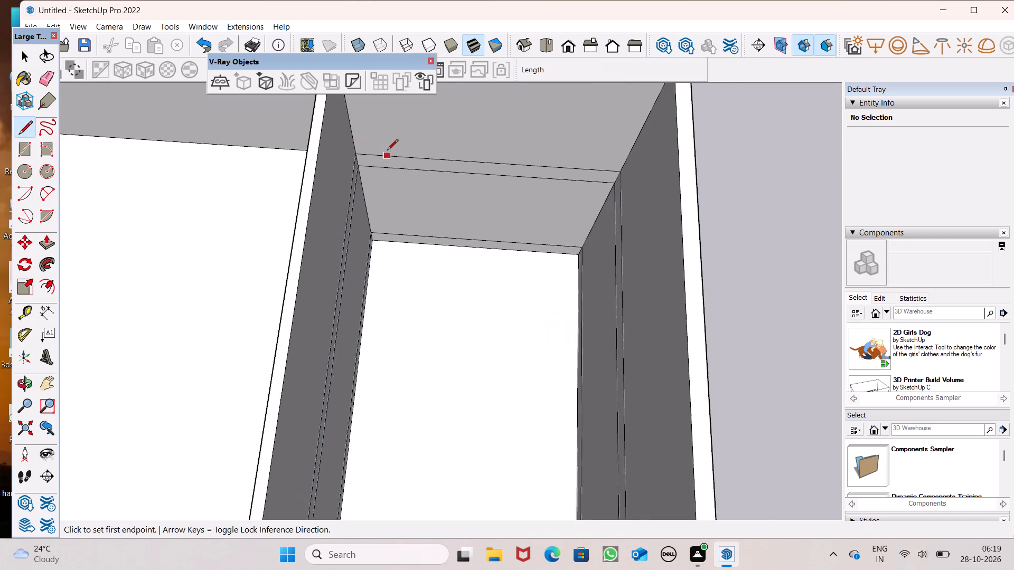
left_click(391, 151)
key("space")
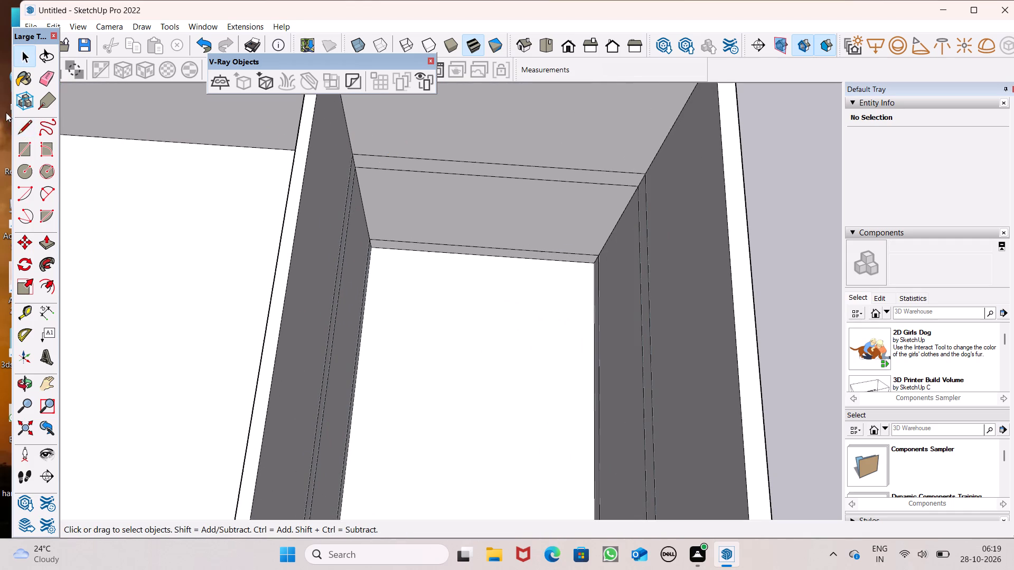
left_click(22, 121)
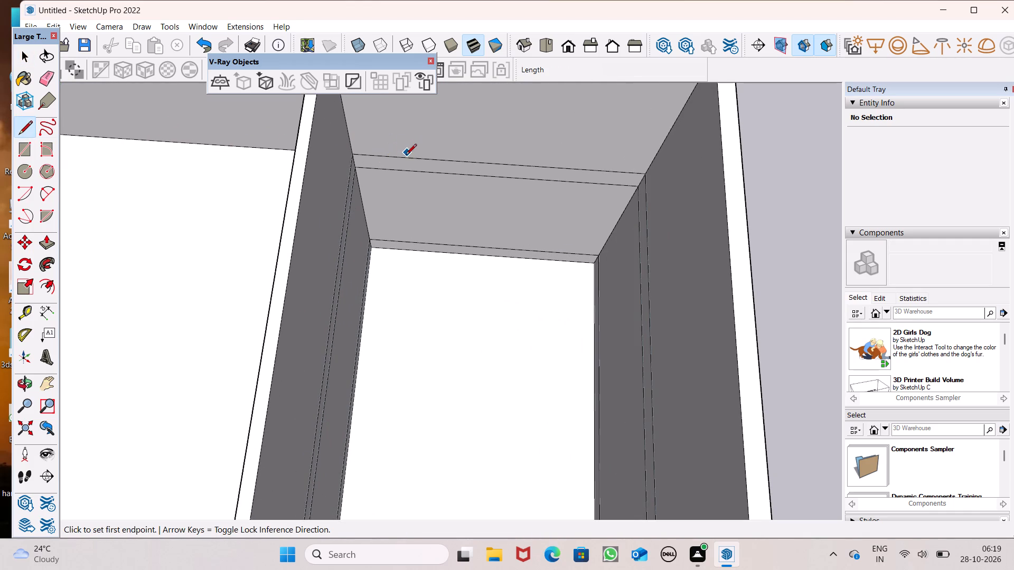
left_click(405, 159)
left_click(420, 160)
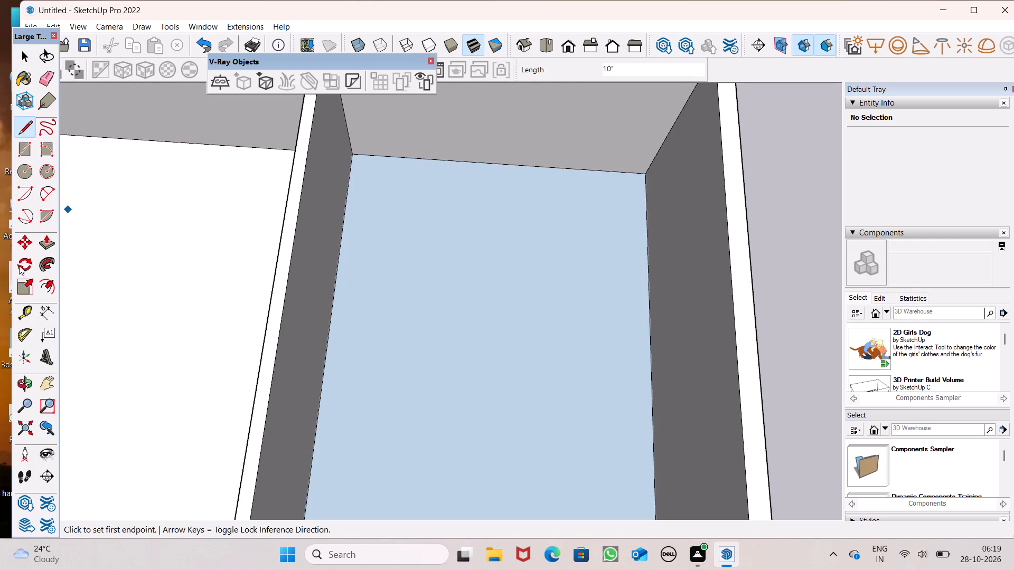
Push/pull the smaller rear room's new floor face by 6" to give it slab thickness.
left_click(50, 245)
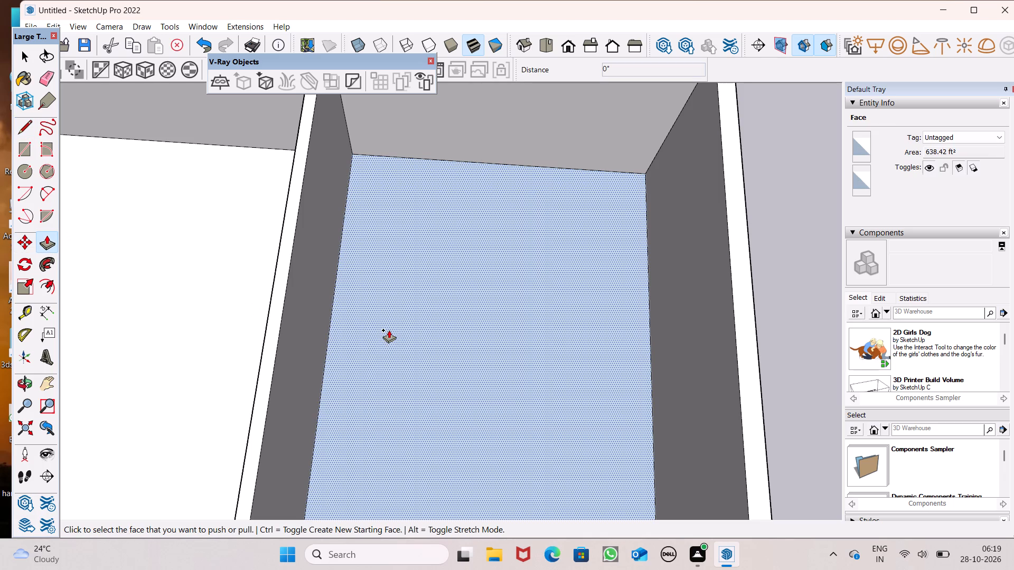
left_click(389, 330)
key("6")
key("shift+quotedbl")
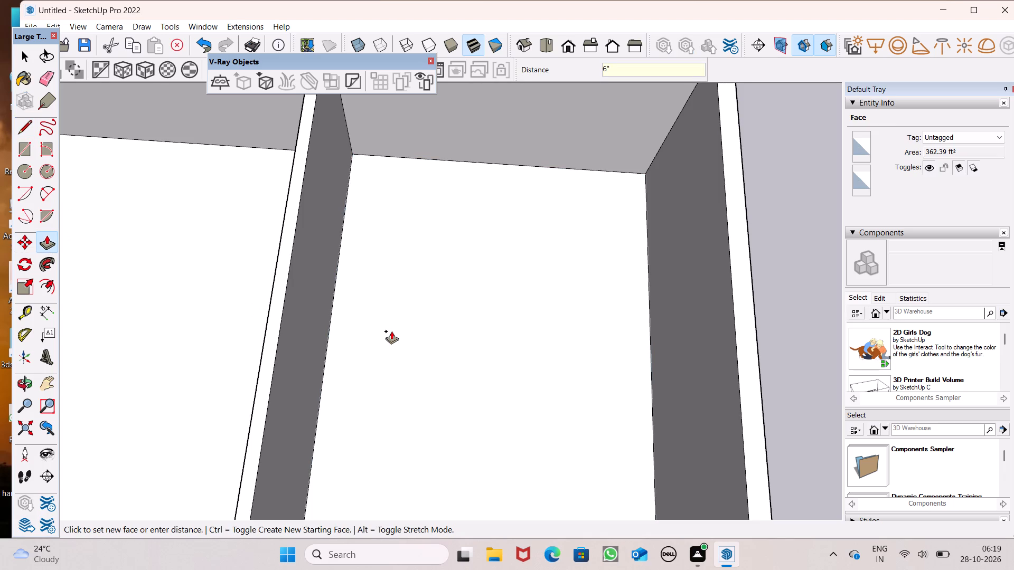
key("Return")
key("space")
scroll(352, 261, "down", 6)
scroll(390, 240, "down", 3)
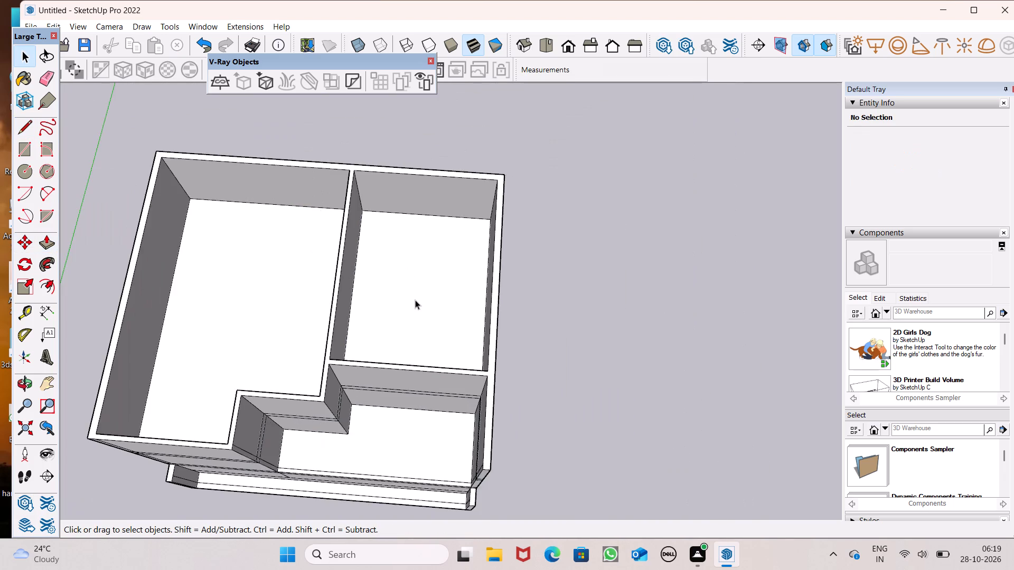
Examine the building's front, recess and stacked wall bands from the front and from above.
scroll(415, 300, "down", 4)
middle_click_drag(417, 337, 449, 117)
scroll(368, 322, "up", 3)
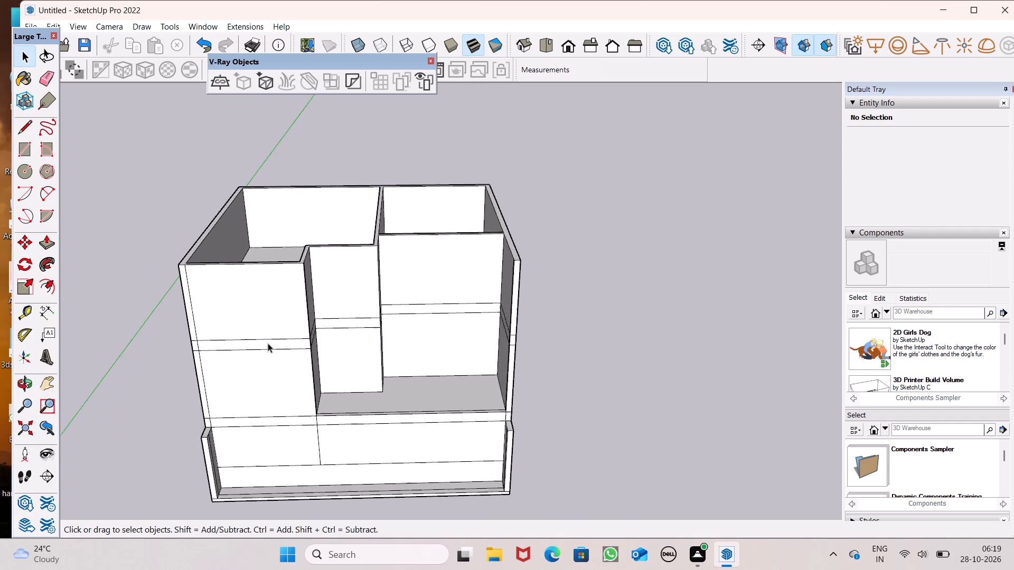
scroll(268, 343, "up", 3)
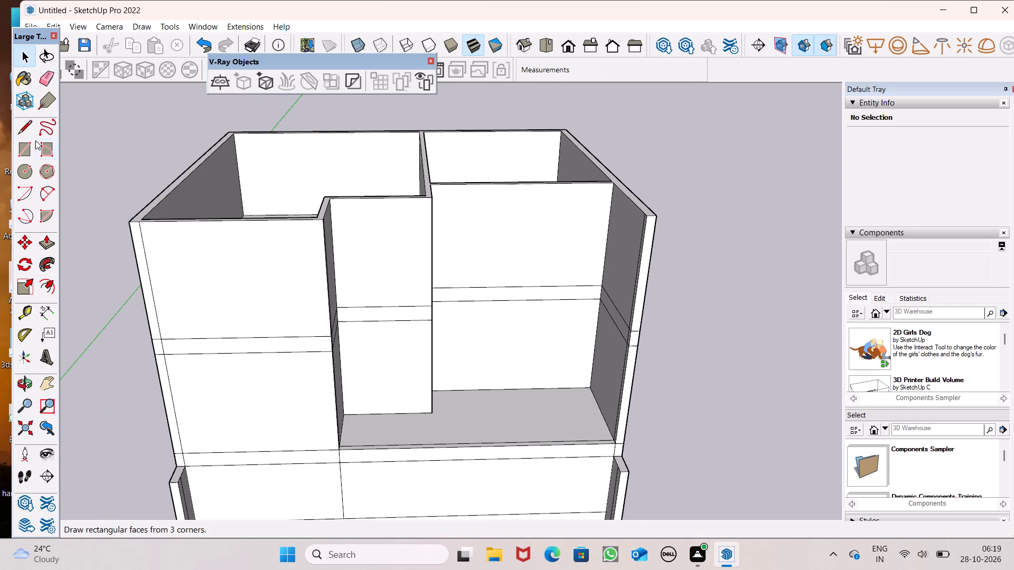
scroll(170, 201, "down", 5)
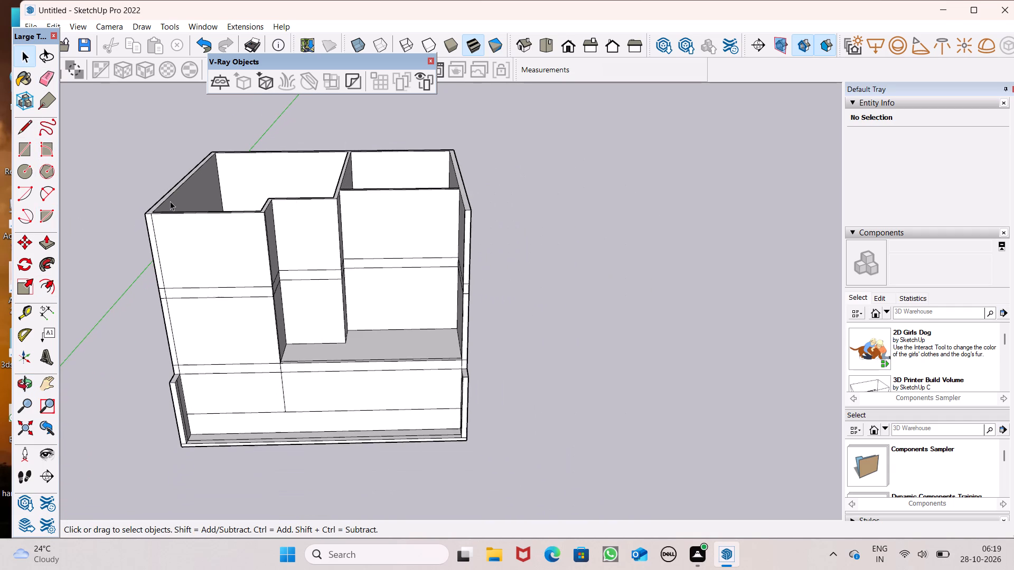
middle_click_drag(193, 293, 237, 212)
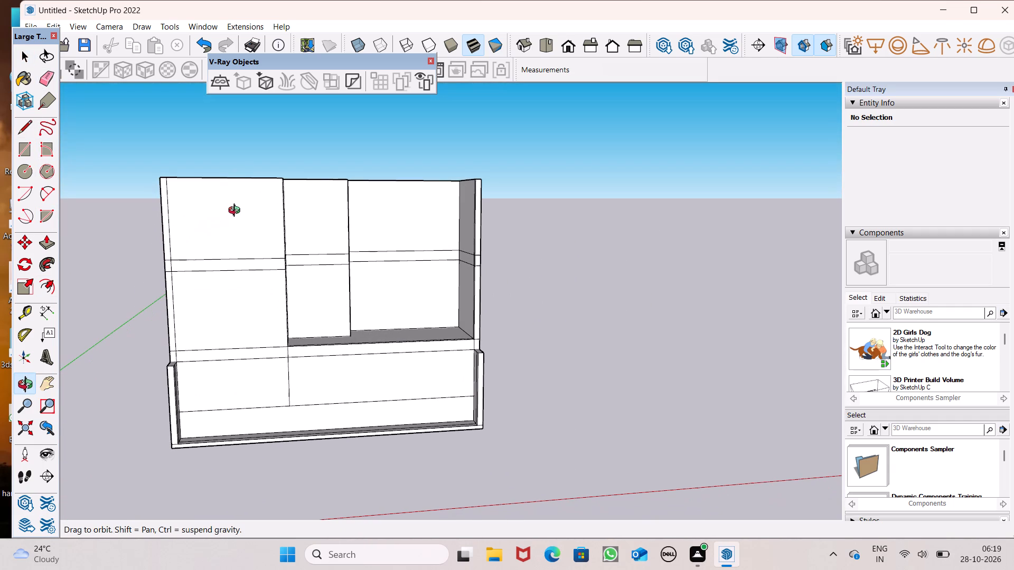
middle_click_drag(237, 212, 157, 324)
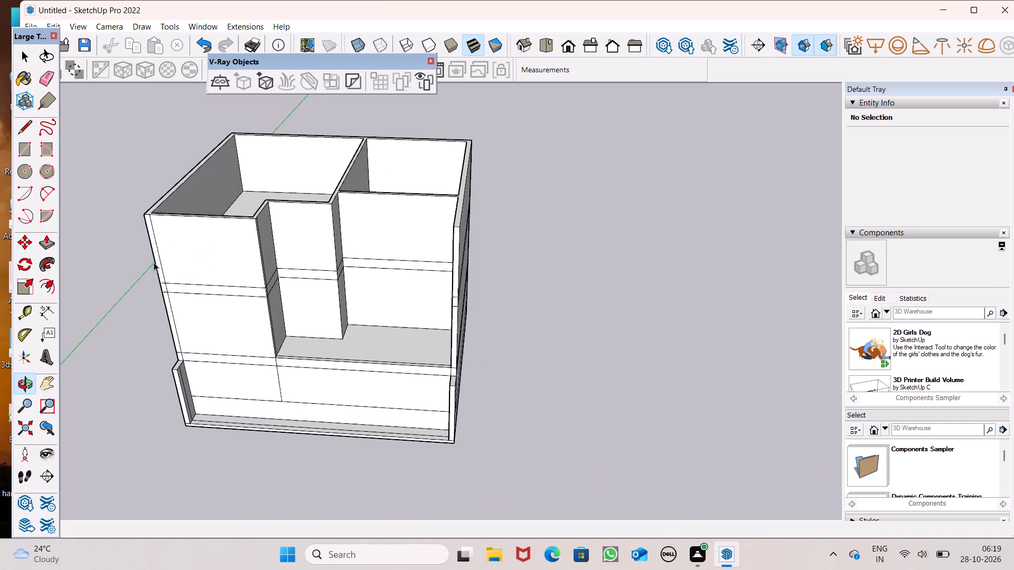
scroll(152, 257, "up", 1)
left_click(45, 239)
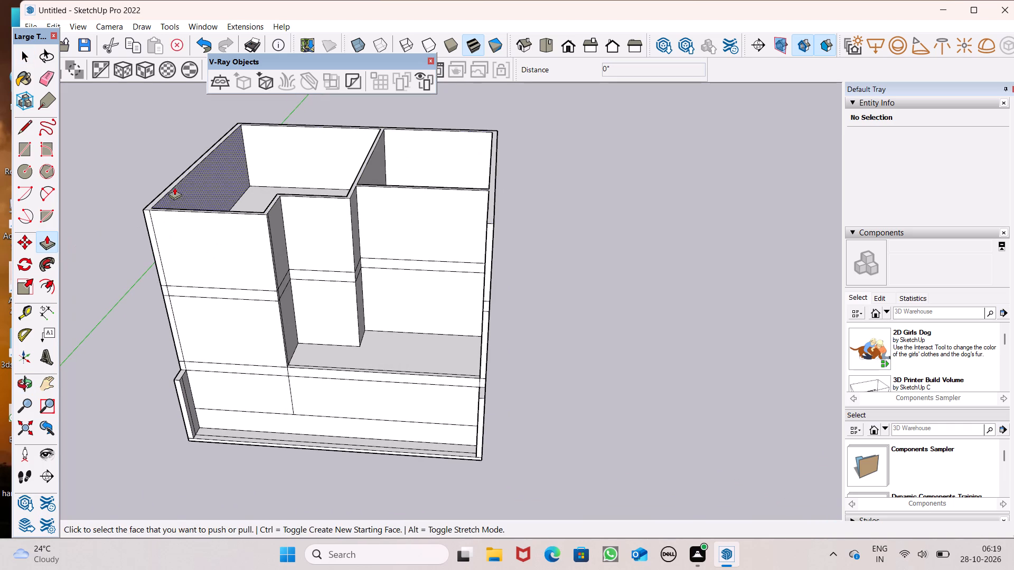
Draw a 6" edge across the wall top at the midpoint of the short stepped wall behind the front recess.
left_click(23, 132)
scroll(385, 191, "down", 3)
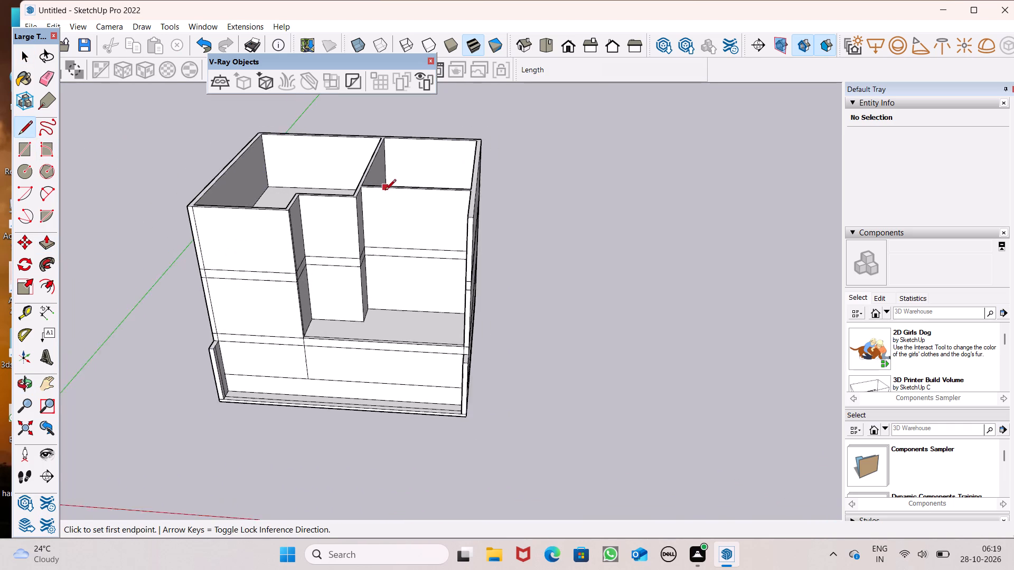
scroll(330, 156, "down", 5)
scroll(329, 186, "up", 1)
middle_click_drag(329, 189, 322, 416)
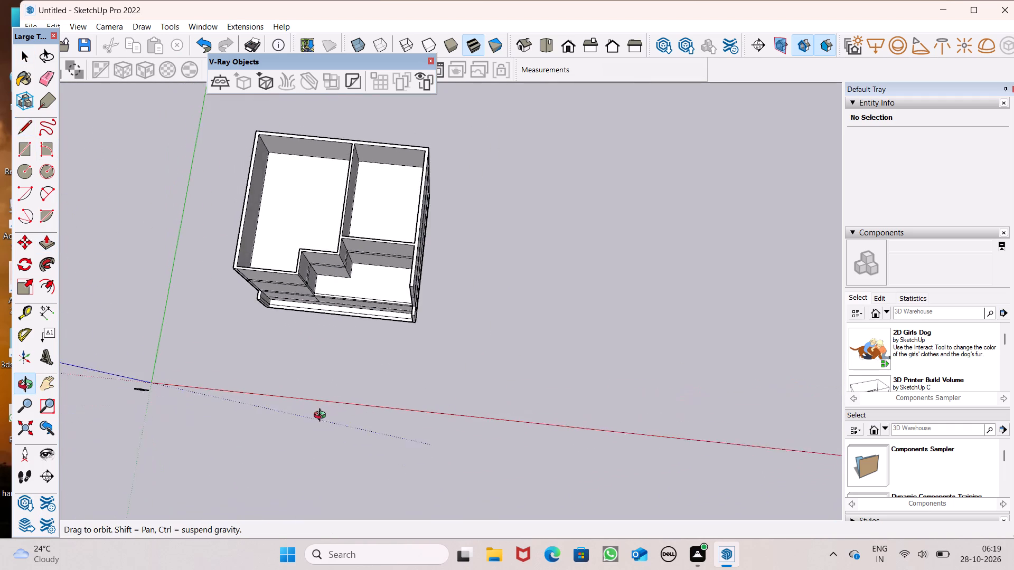
middle_click_drag(322, 416, 300, 400)
scroll(375, 140, "up", 5)
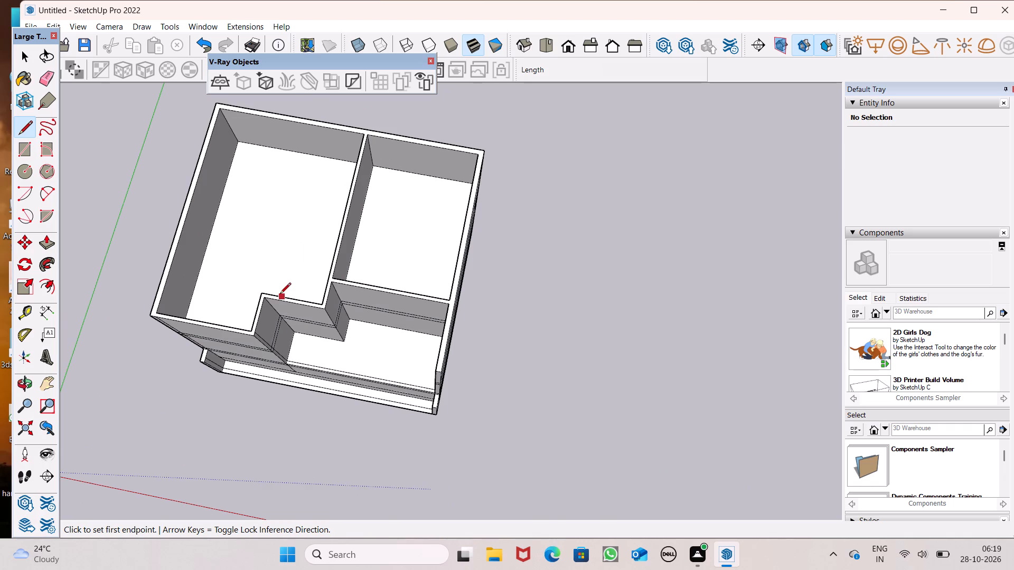
scroll(279, 294, "up", 14)
scroll(307, 279, "down", 4)
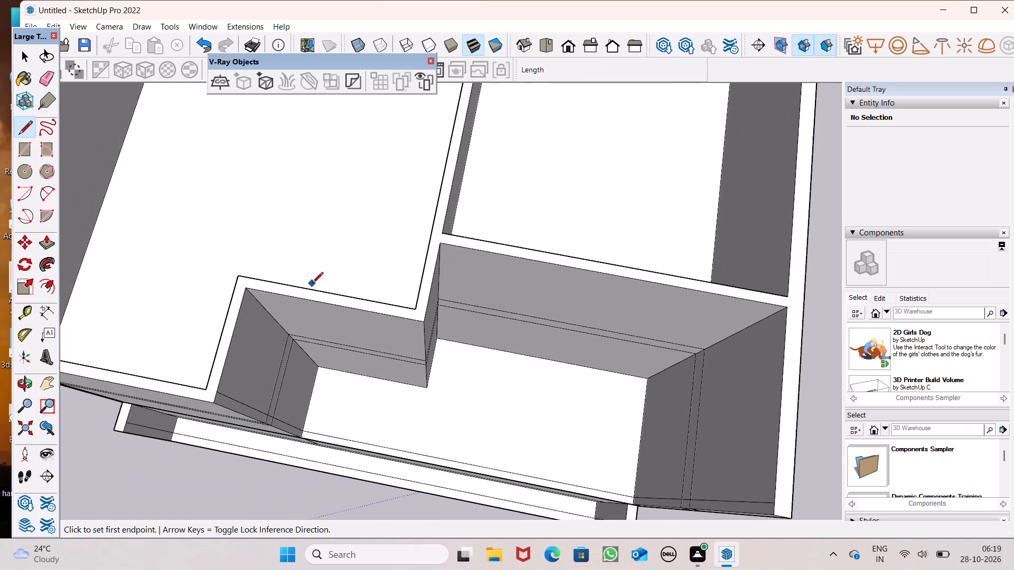
scroll(312, 284, "down", 3)
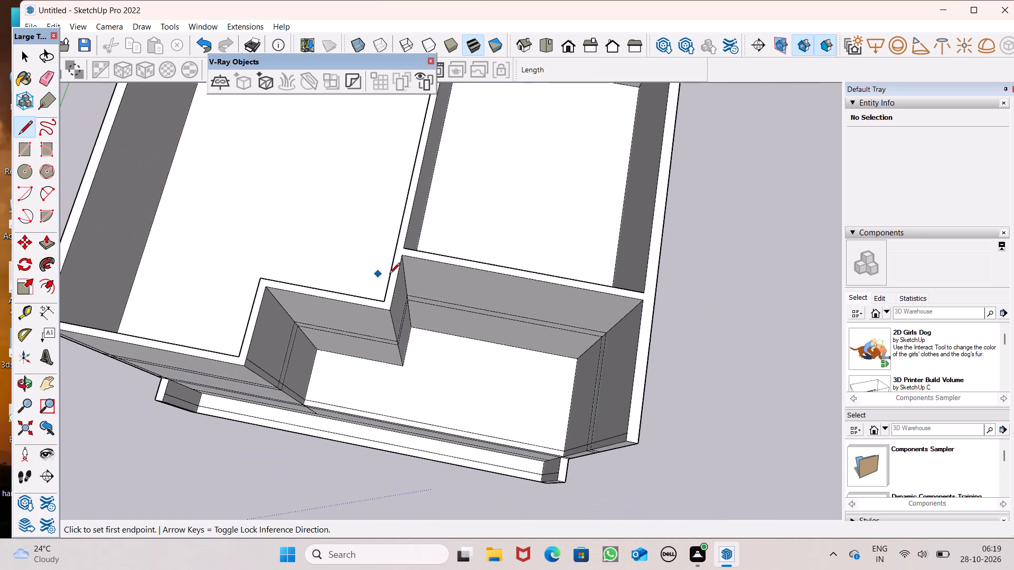
scroll(400, 274, "down", 4)
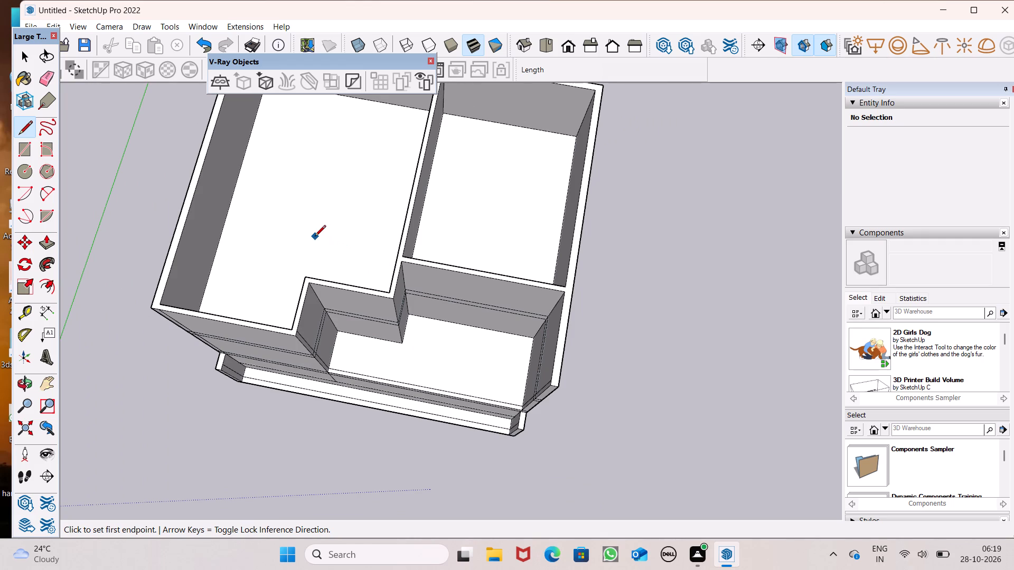
scroll(334, 289, "up", 6)
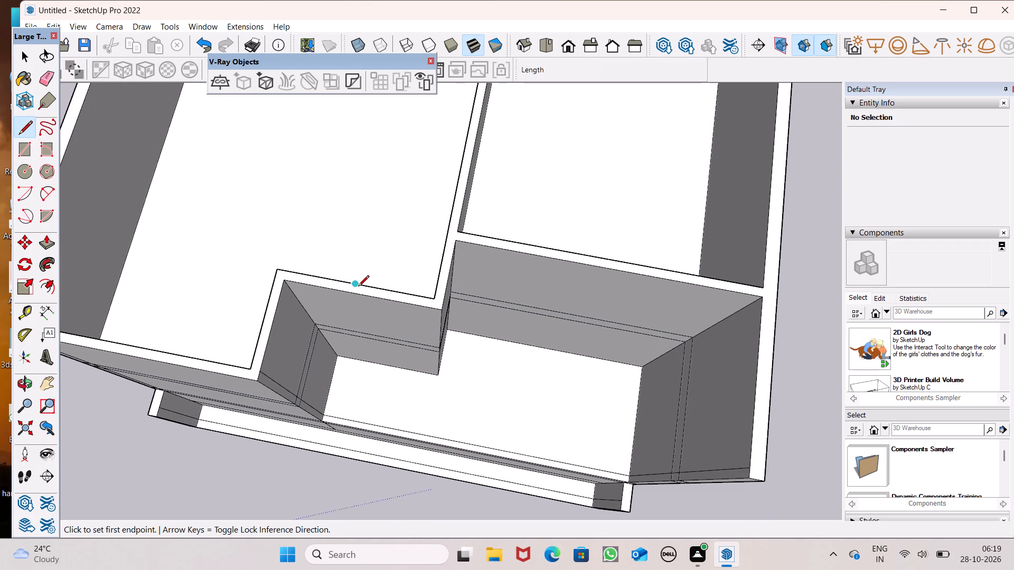
left_click(357, 285)
left_click(353, 292)
Draw a 9" edge across the rear wall's top, in line with the midpoint edge on the short stepped wall.
scroll(374, 230, "down", 7)
scroll(379, 185, "down", 8)
scroll(383, 168, "up", 2)
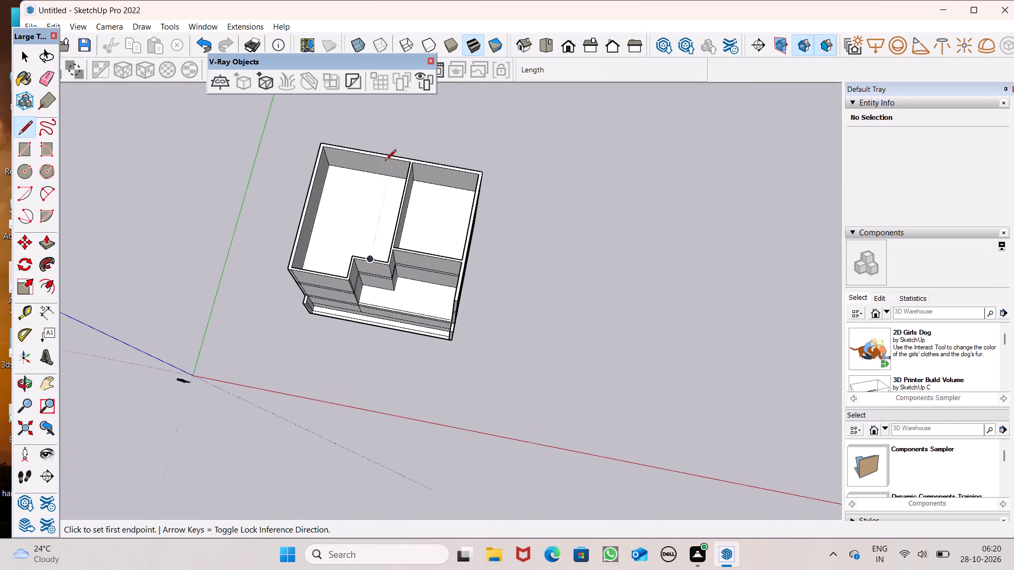
scroll(385, 161, "up", 19)
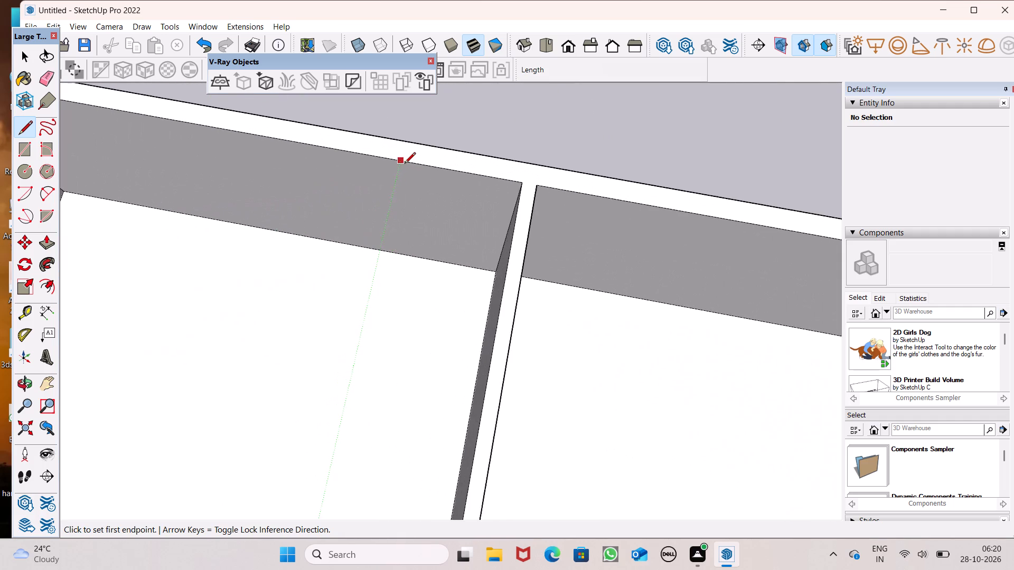
scroll(404, 163, "up", 8)
left_click(395, 158)
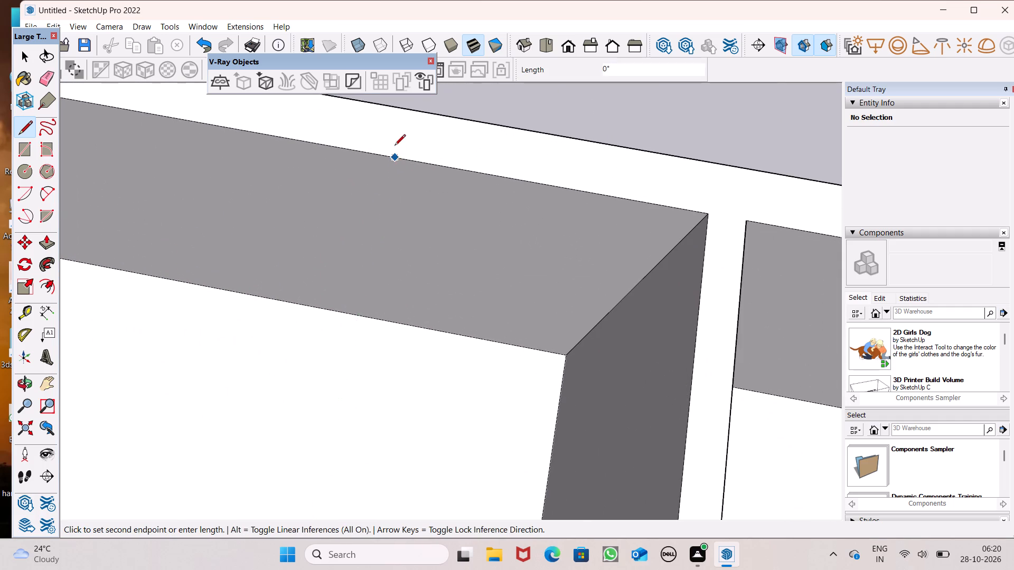
left_click(403, 110)
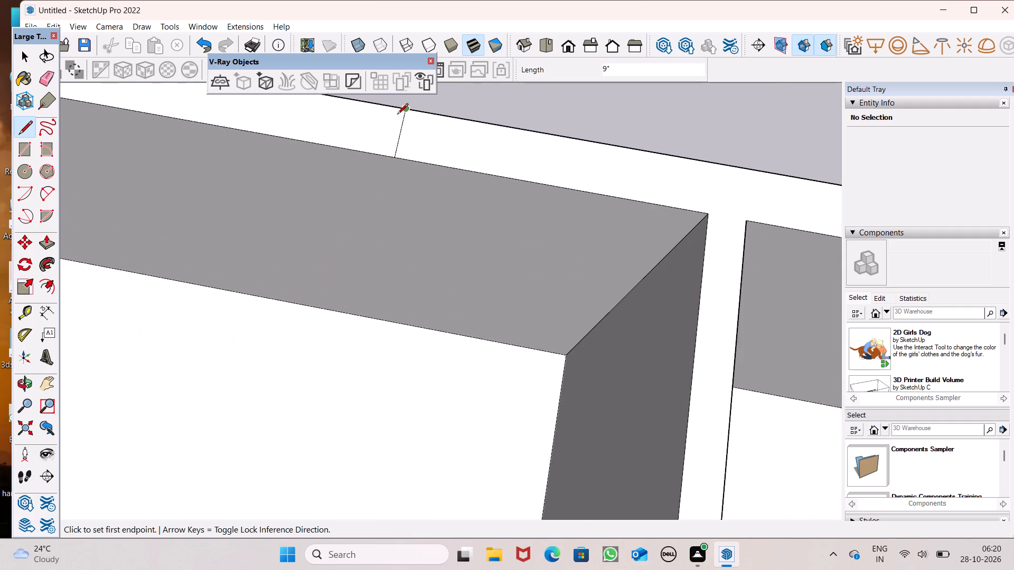
key("space")
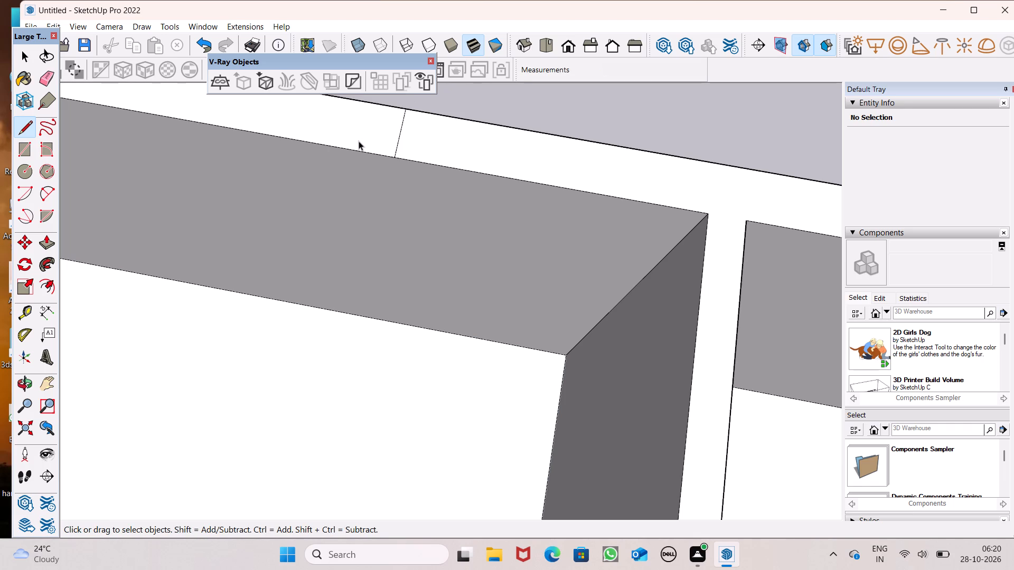
Push/pull the wall tops around the smaller rear room, up to the two dividing edges, upward by 1' 5".
scroll(484, 253, "down", 7)
scroll(397, 155, "down", 13)
scroll(445, 163, "down", 4)
scroll(395, 318, "up", 2)
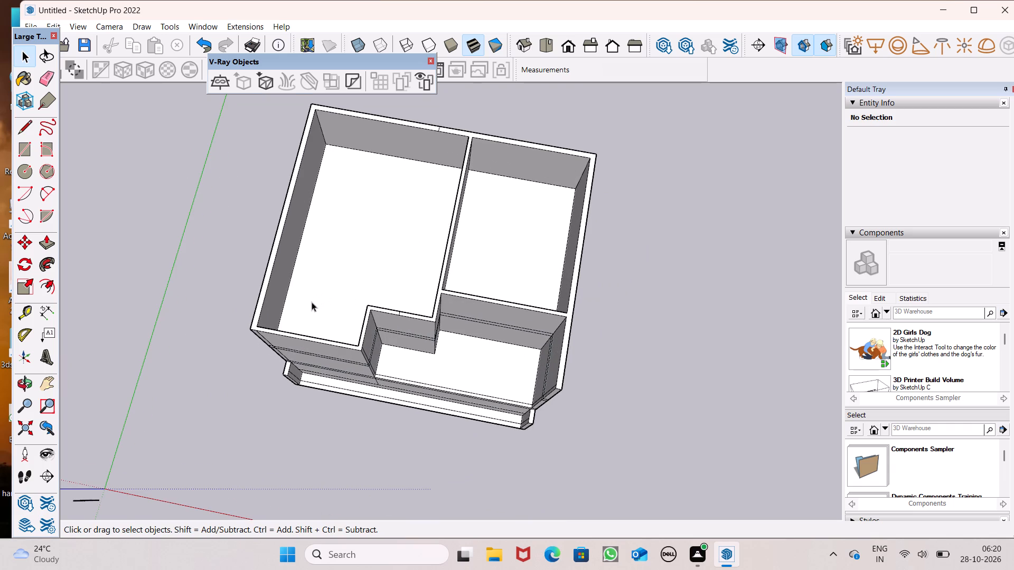
scroll(309, 302, "up", 4)
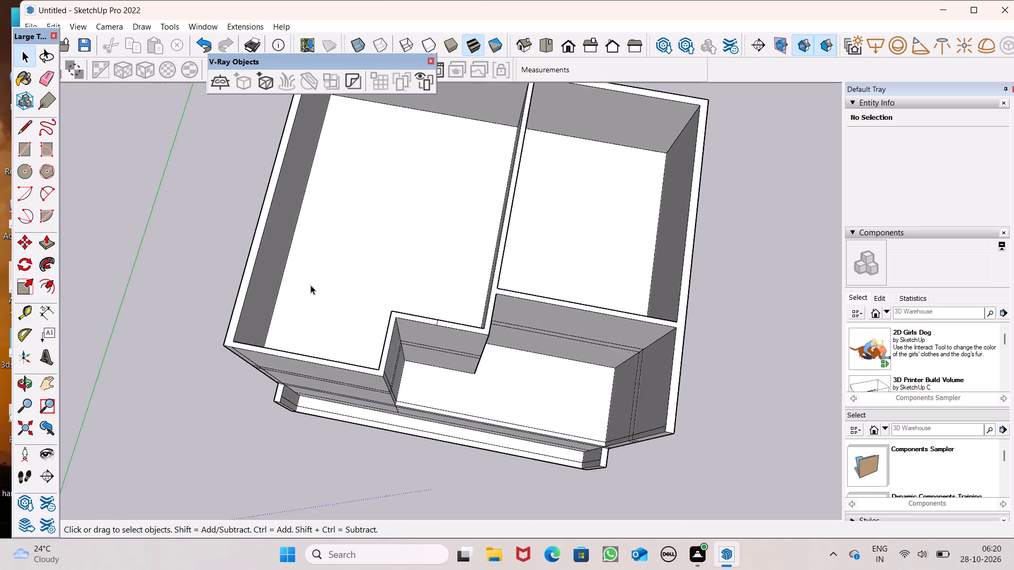
scroll(311, 285, "up", 1)
scroll(313, 260, "down", 6)
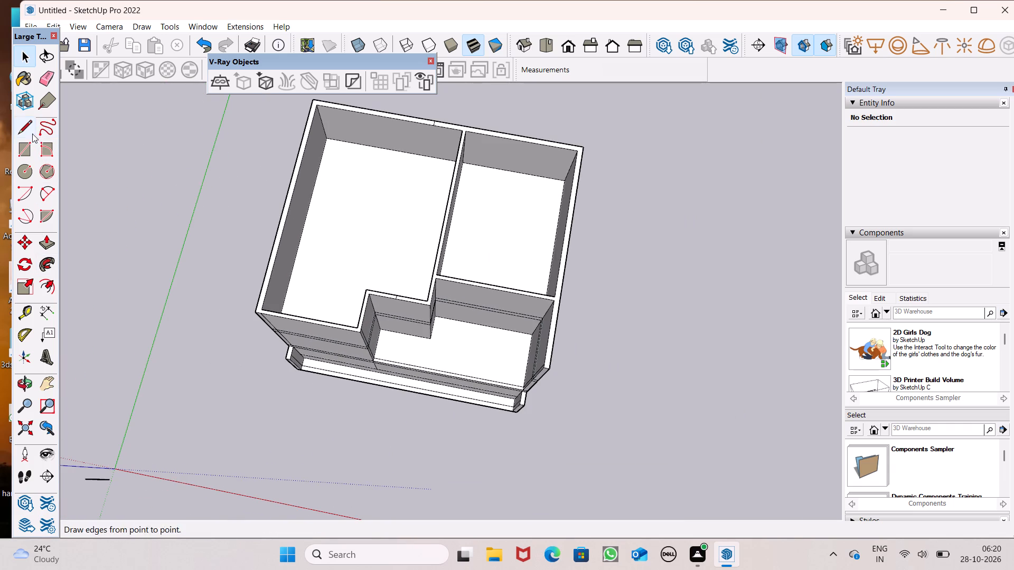
left_click(48, 241)
scroll(300, 331, "up", 2)
scroll(418, 312, "down", 3)
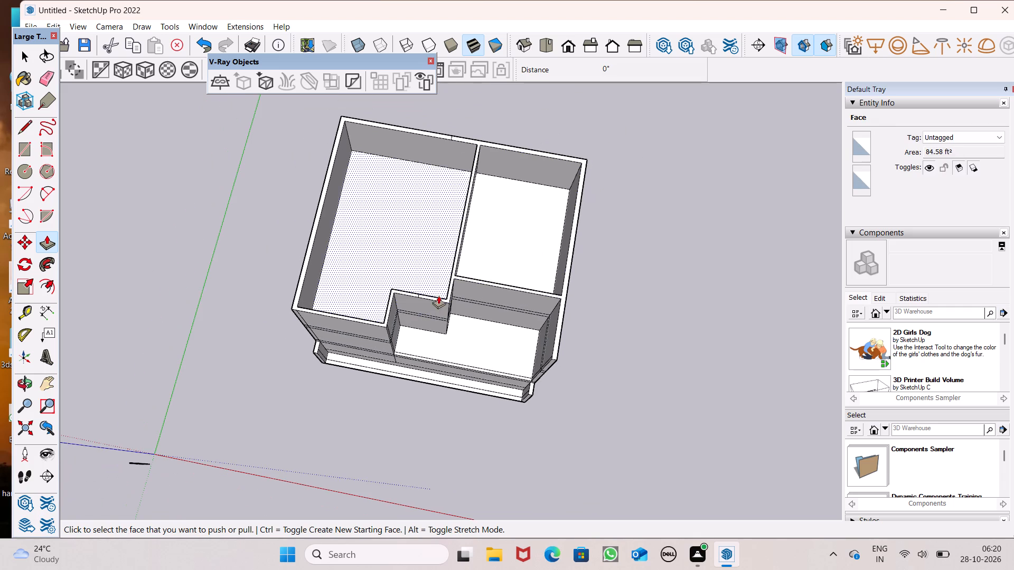
left_click_drag(449, 297, 448, 287)
type("1'5")
left_click_drag(448, 287, 448, 287)
key("shift+quotedbl")
key("Return")
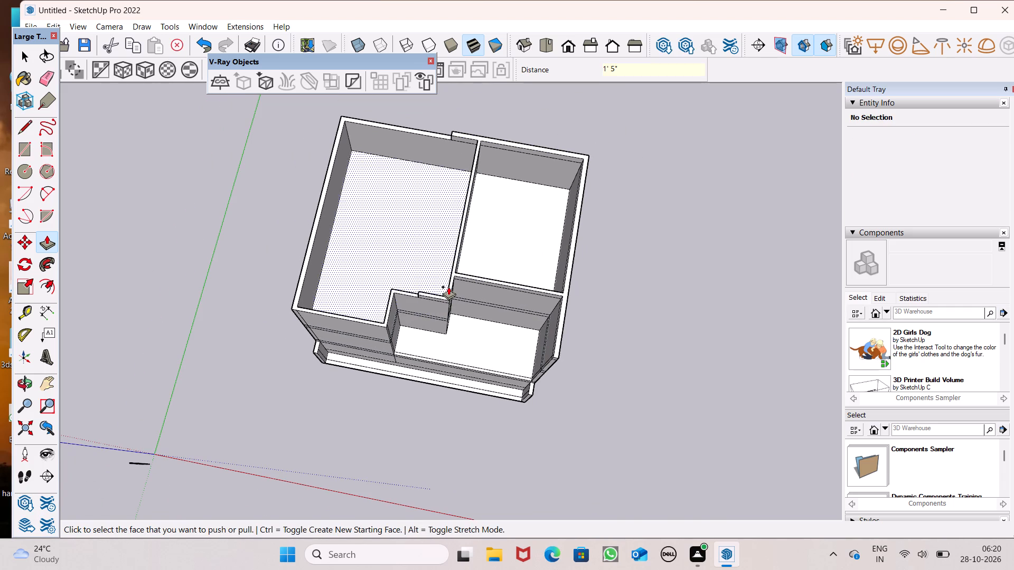
Push/pull the larger rear room's remaining wall tops up 1' 5", level with the adjoining raised wall tops.
scroll(448, 287, "down", 3)
middle_click_drag(447, 296, 511, 98)
scroll(511, 98, "up", 1)
scroll(452, 224, "up", 7)
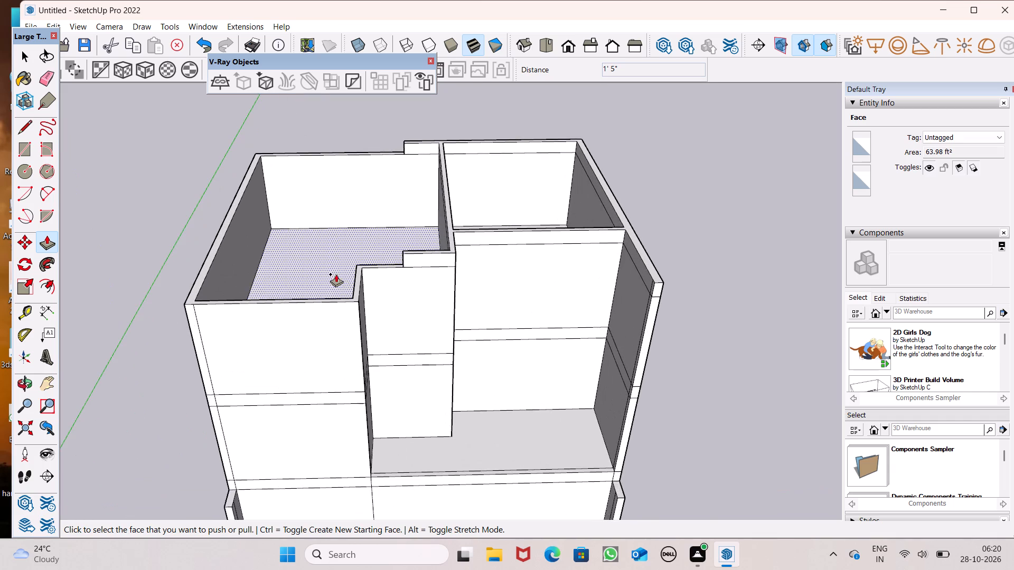
scroll(367, 277, "up", 4)
left_click_drag(346, 305, 346, 300)
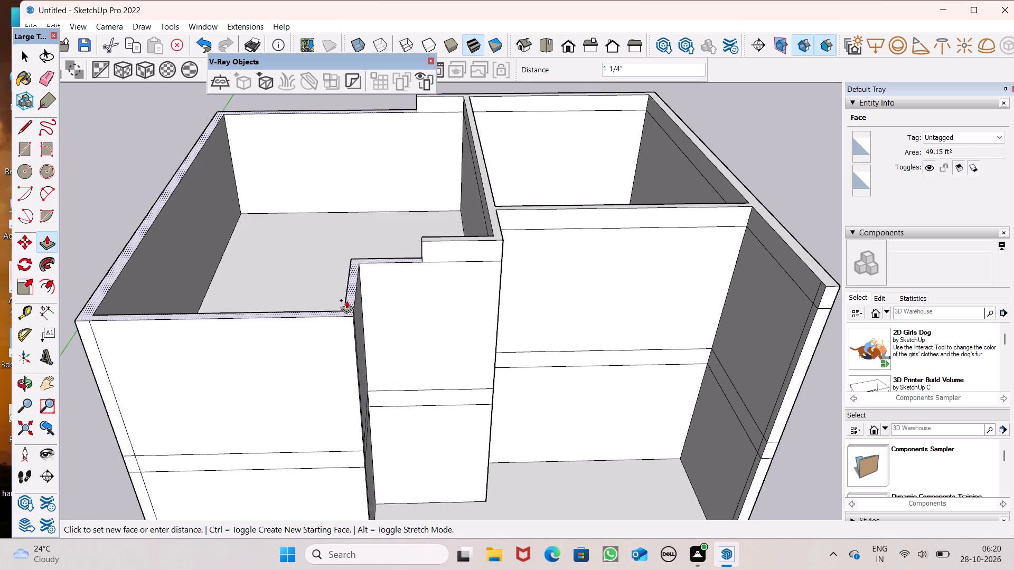
left_click_drag(346, 300, 348, 203)
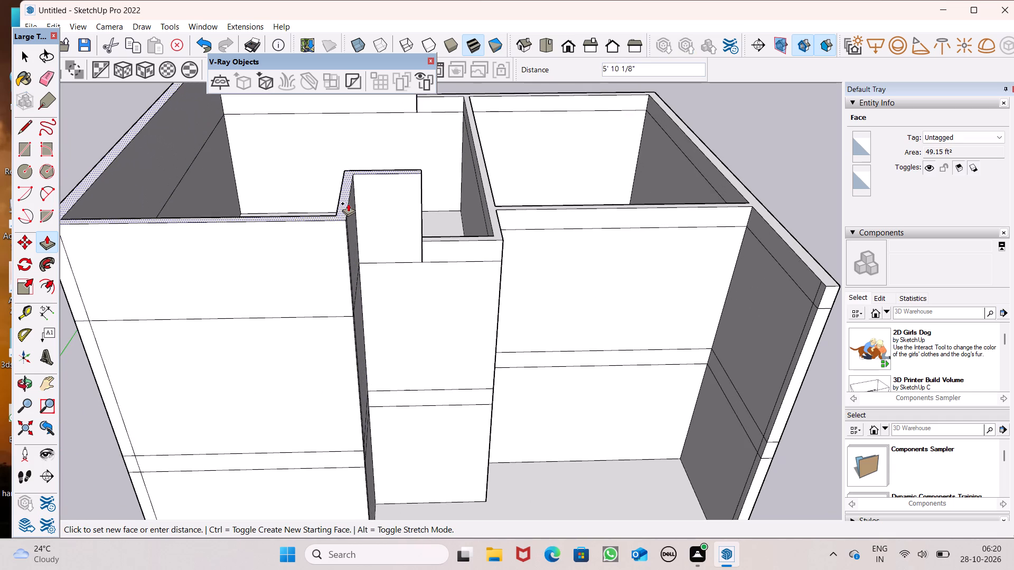
left_click_drag(348, 203, 348, 189)
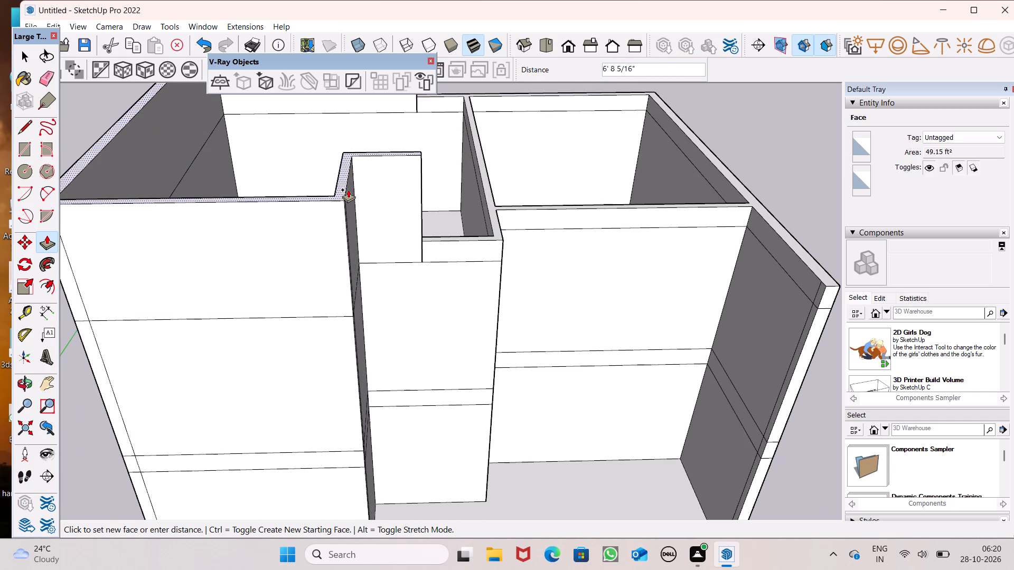
left_click_drag(348, 189, 455, 241)
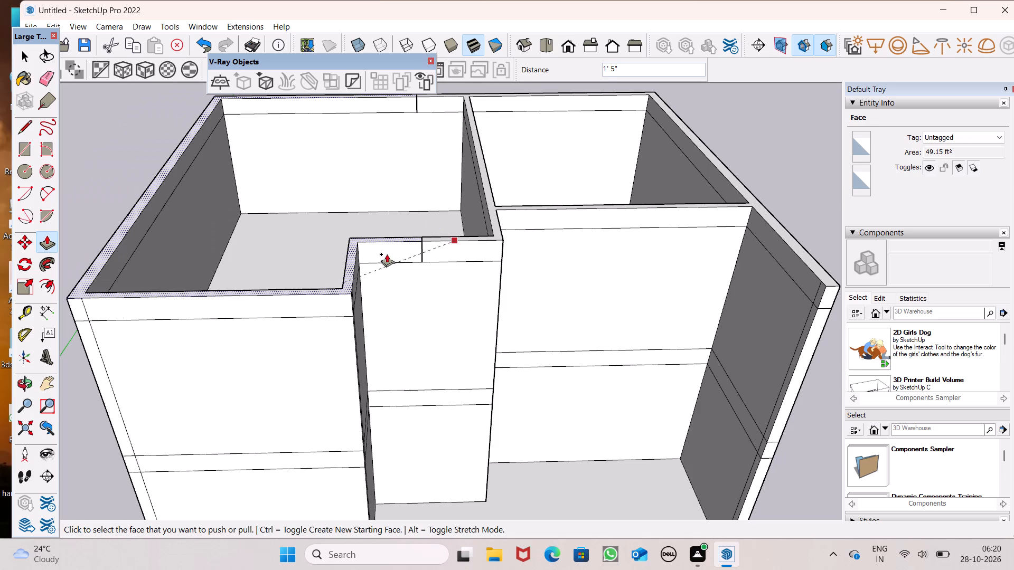
Push/pull the larger rear room's wall tops up by 10' to form another storey on that side.
left_click_drag(346, 282, 347, 186)
type("10'")
key("Return")
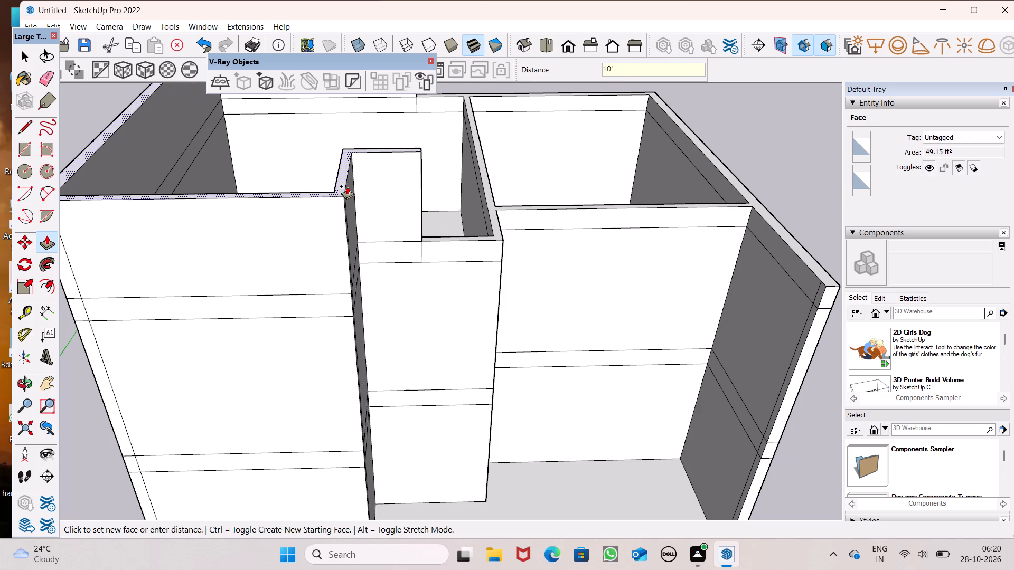
left_click_drag(347, 186, 345, 186)
Examine the building's front, the raised storey and the wall bands inside the front recess.
scroll(334, 312, "down", 10)
middle_click_drag(385, 340, 301, 341)
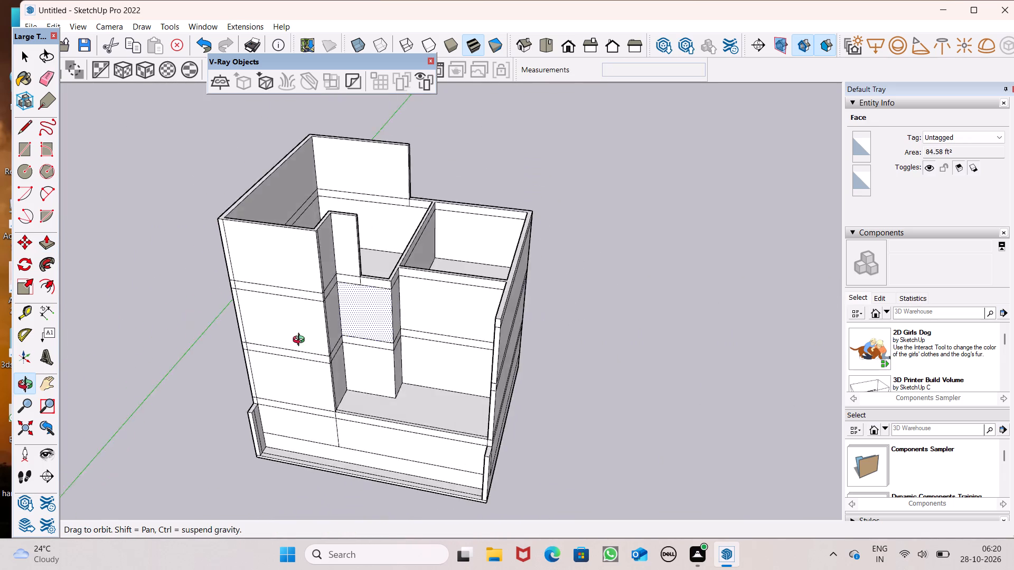
middle_click_drag(301, 341, 369, 248)
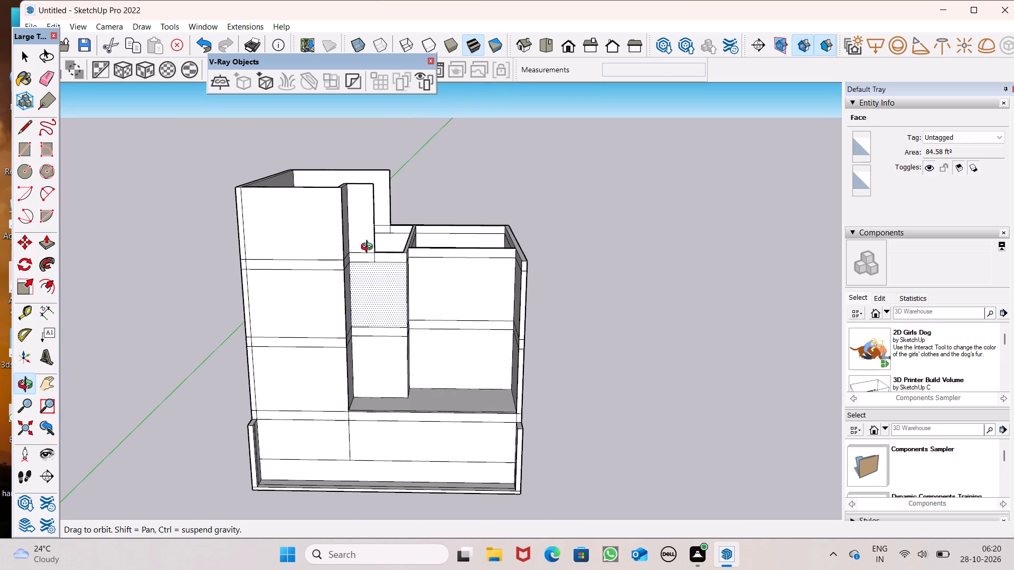
middle_click_drag(369, 248, 325, 272)
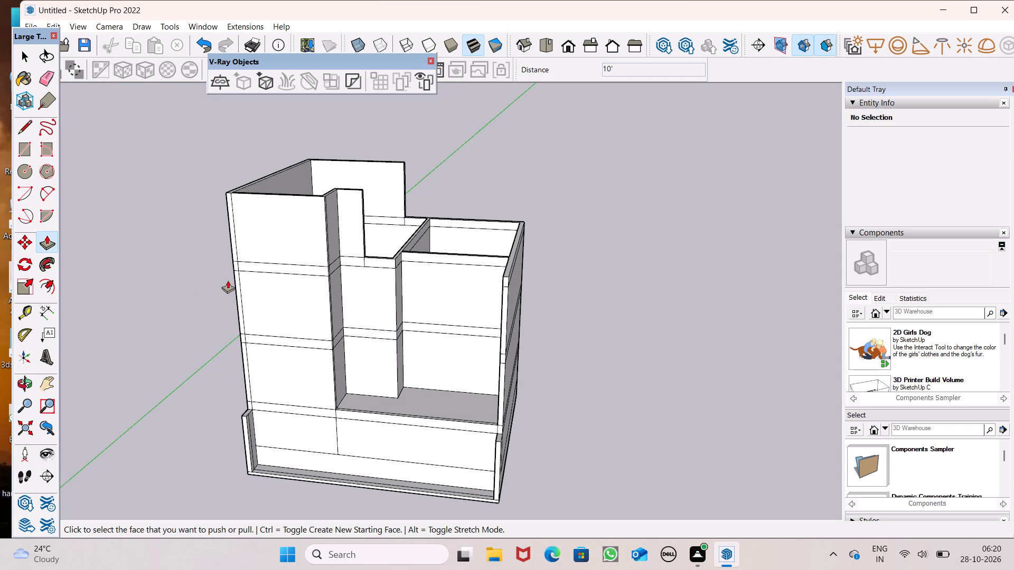
scroll(228, 280, "down", 3)
middle_click_drag(303, 358, 353, 315)
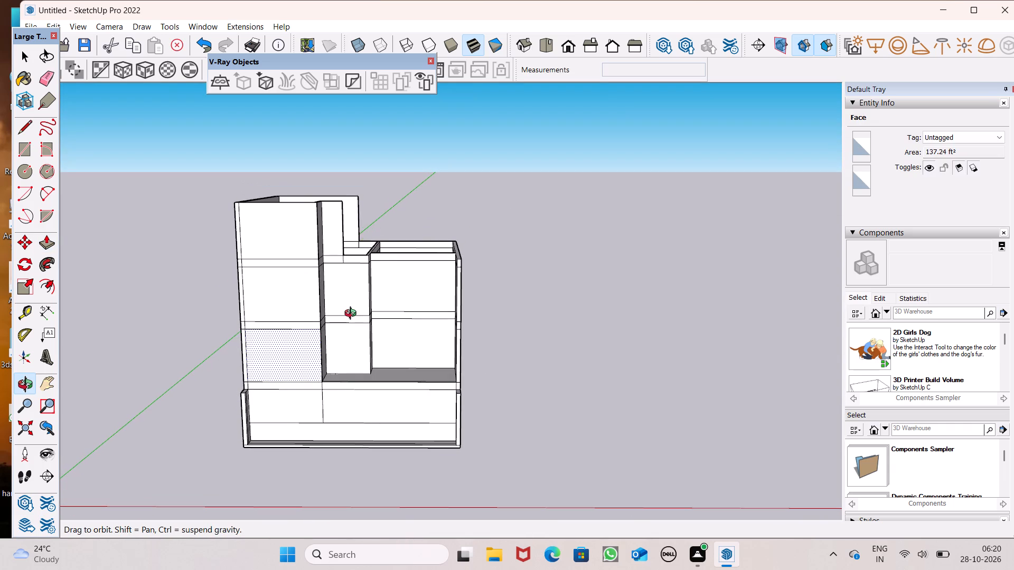
middle_click_drag(353, 315, 343, 331)
scroll(326, 360, "up", 2)
scroll(326, 277, "down", 4)
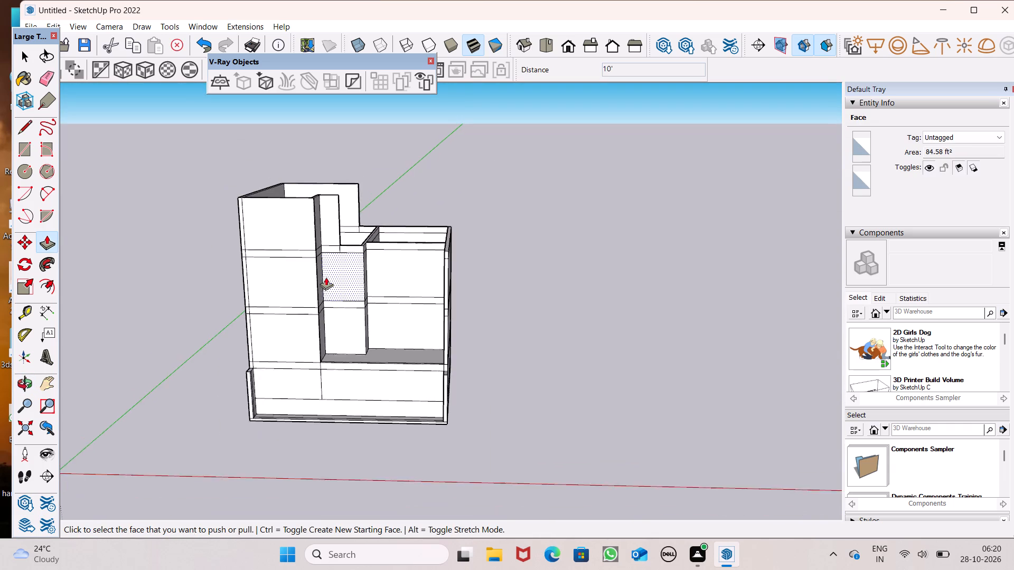
middle_click_drag(331, 349, 343, 341)
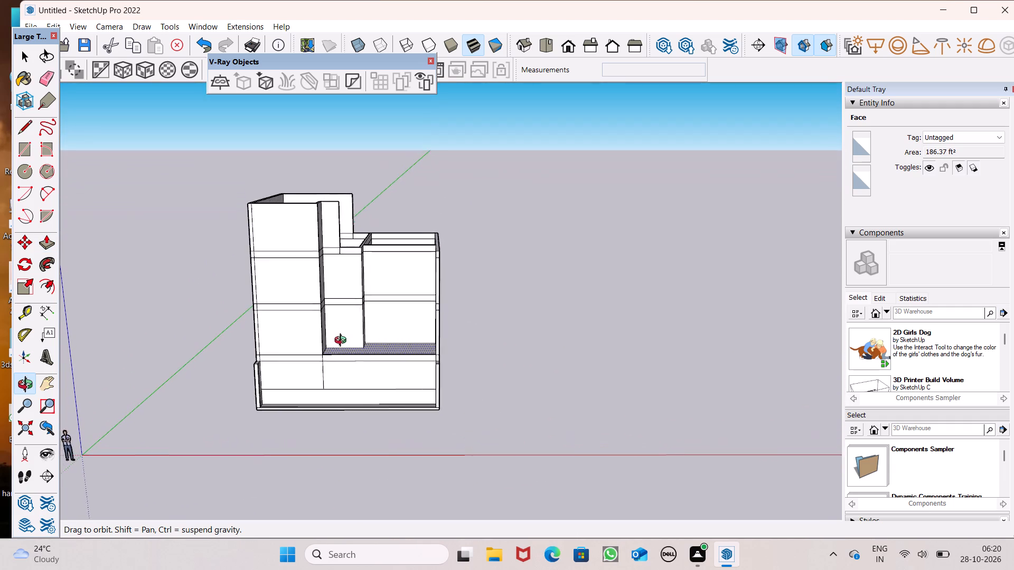
middle_click_drag(343, 341, 337, 345)
Push/pull the lower wall bands on the recess's two rear walls out about 5' 5" and 9' 4", flush with the front wall, forming a slab.
scroll(341, 316, "up", 12)
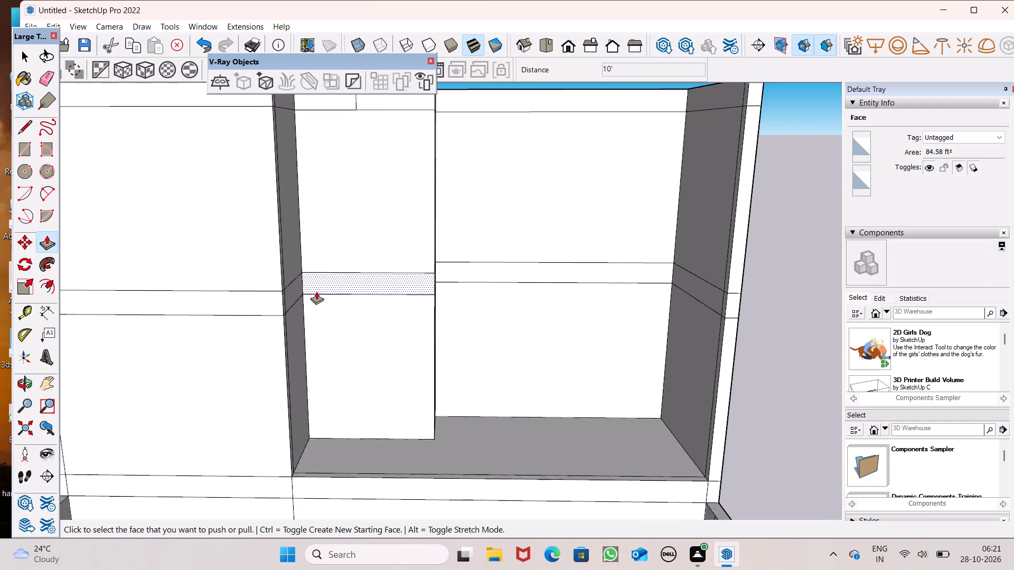
scroll(411, 209, "down", 6)
middle_click_drag(412, 229, 400, 315)
scroll(385, 294, "up", 2)
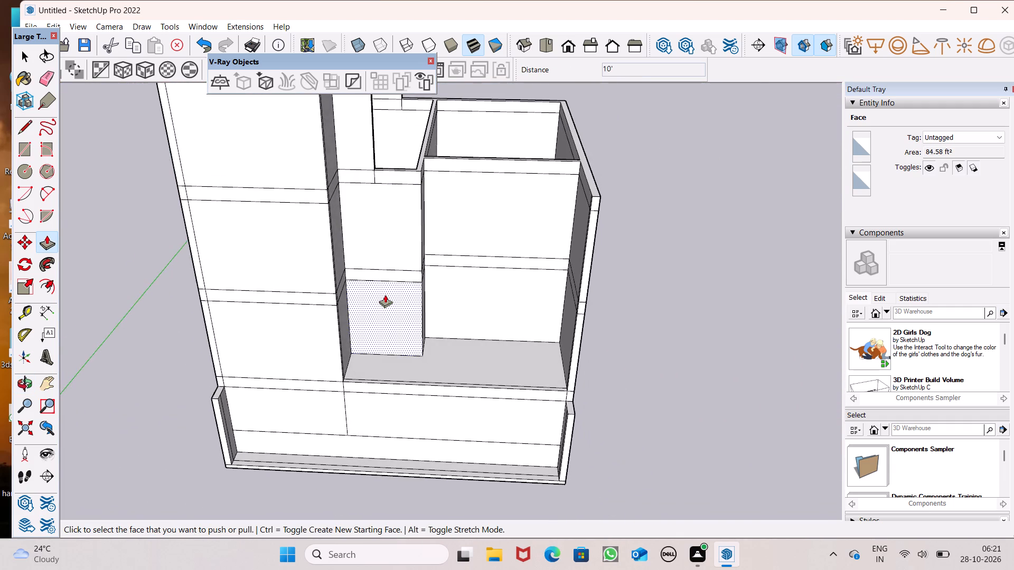
scroll(385, 294, "up", 4)
left_click_drag(339, 263, 279, 298)
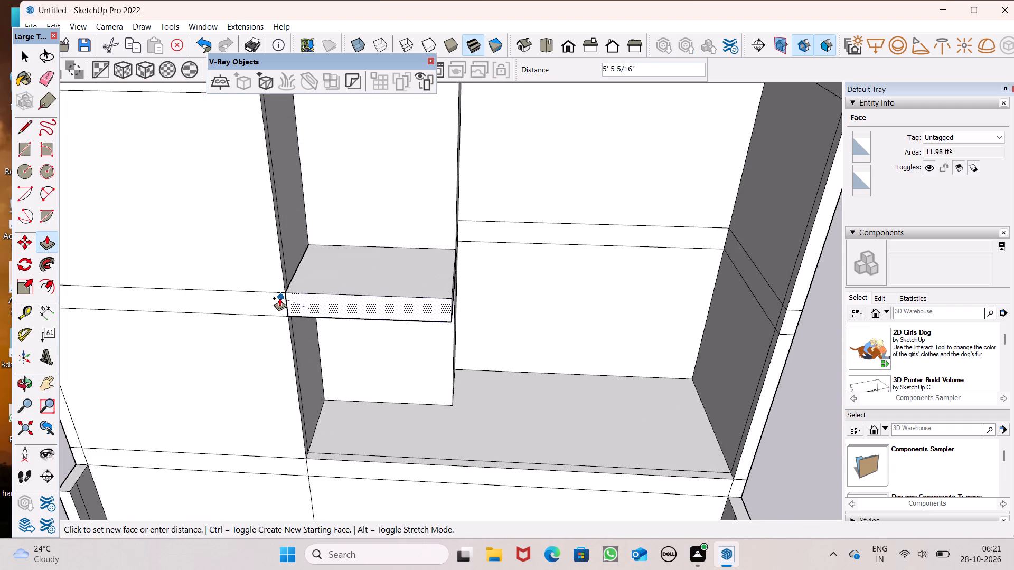
left_click_drag(279, 298, 275, 297)
left_click_drag(481, 233, 452, 308)
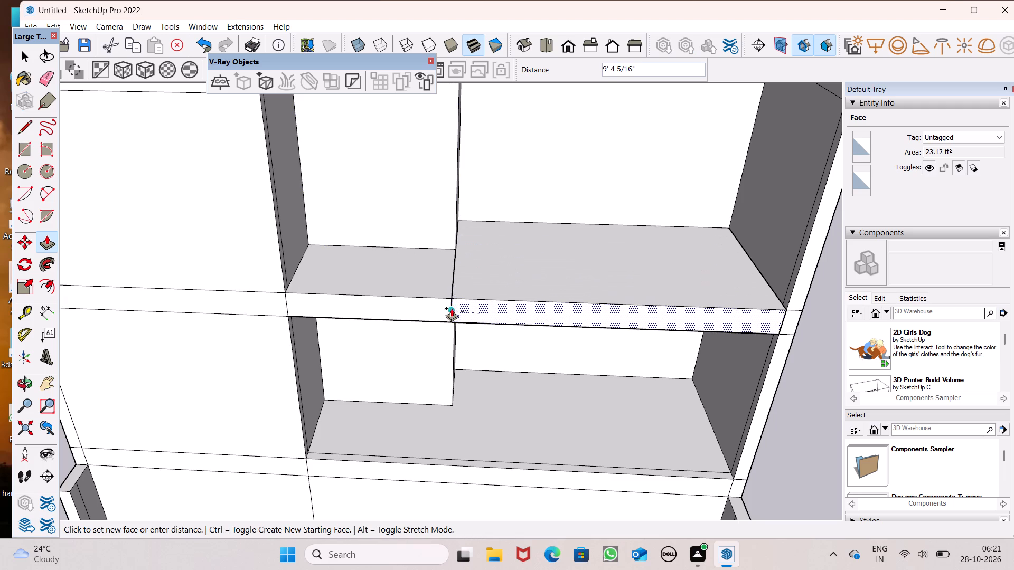
left_click_drag(452, 308, 442, 305)
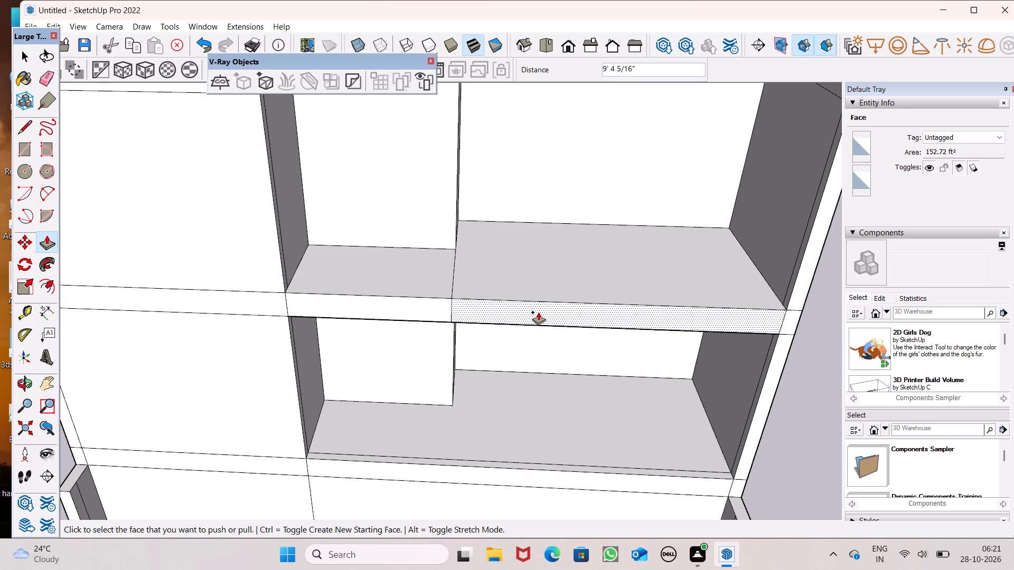
Erase the short vertical line on the upper band of the stepped wall behind the front recess.
scroll(472, 327, "down", 5)
scroll(444, 382, "down", 4)
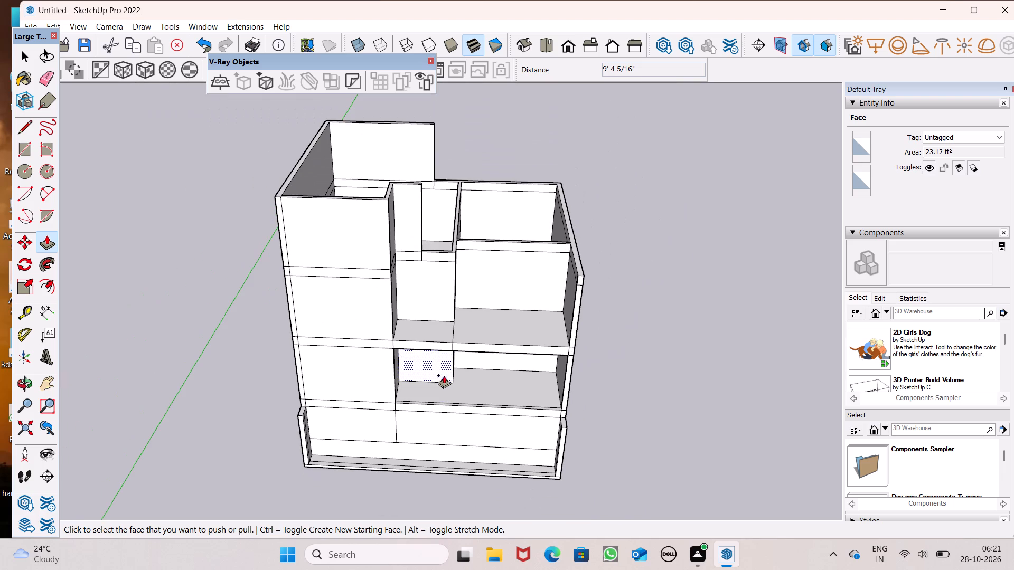
scroll(439, 259, "up", 7)
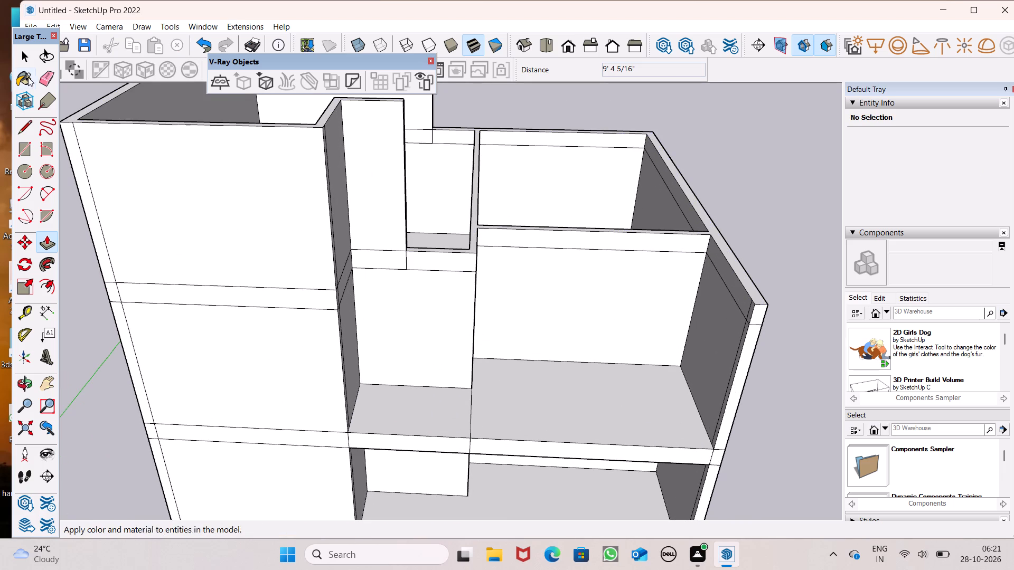
left_click(46, 78)
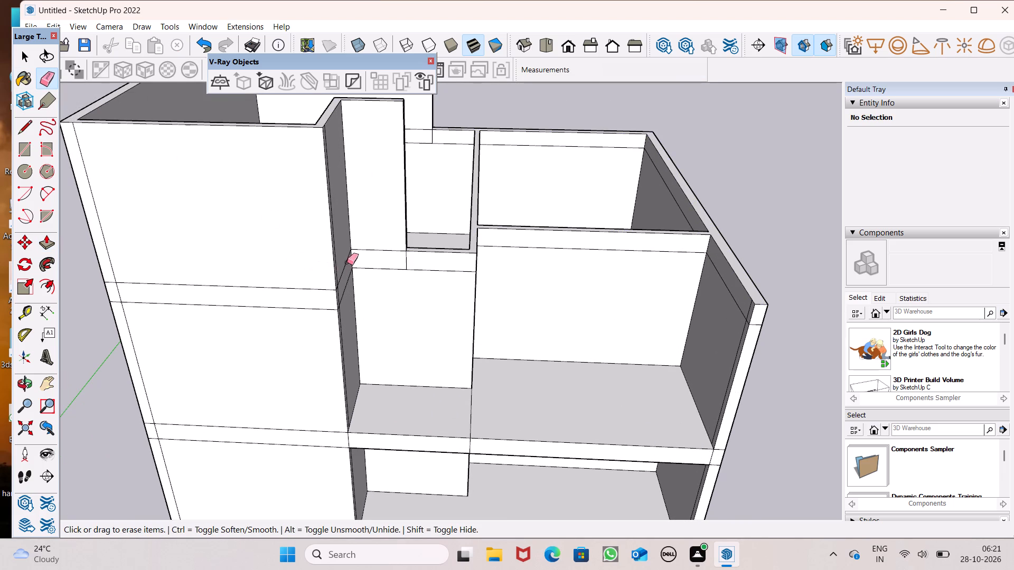
scroll(421, 265, "up", 5)
left_click(393, 256)
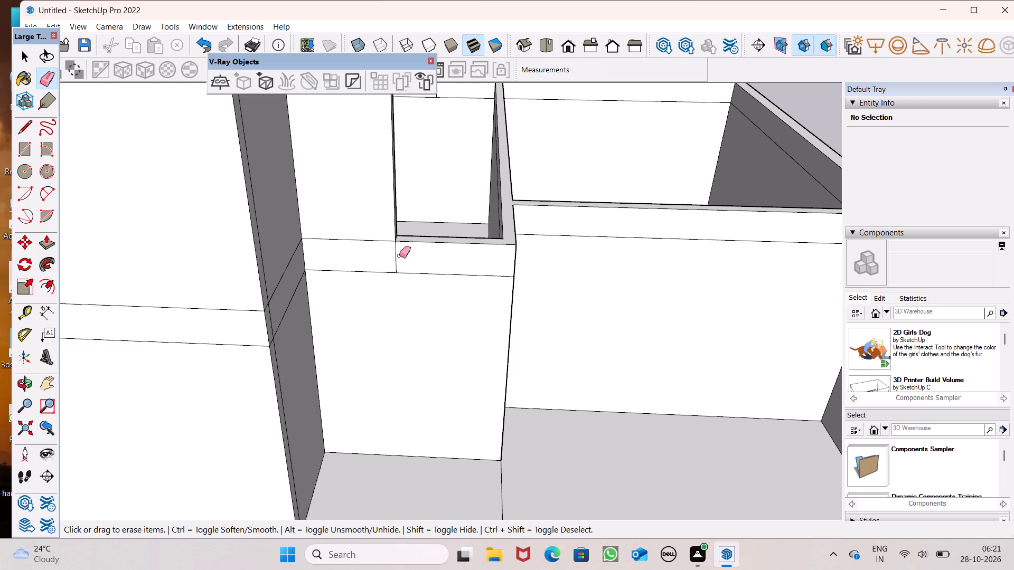
Push/pull the upper wall band on the stepped wall behind the front recess outward by 4' 11 5/16".
left_click(41, 244)
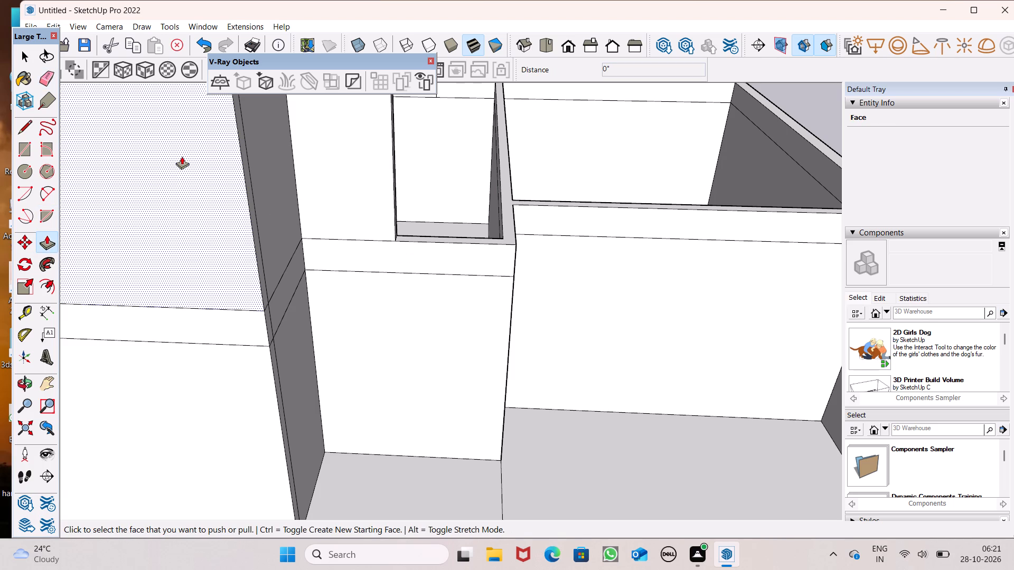
scroll(156, 157, "down", 6)
scroll(123, 195, "down", 6)
scroll(328, 238, "down", 6)
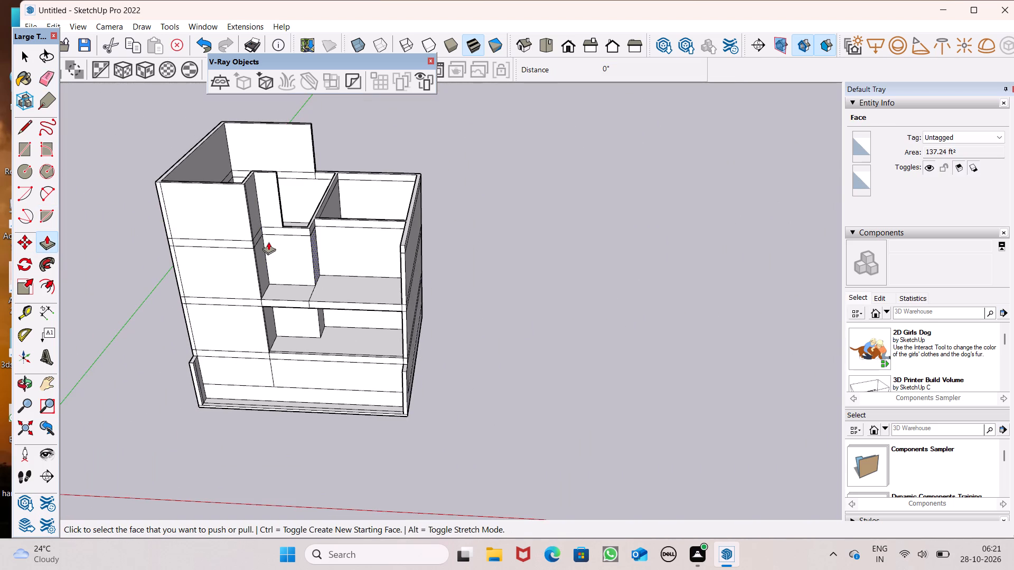
scroll(268, 241, "up", 1)
middle_click_drag(307, 259, 308, 216)
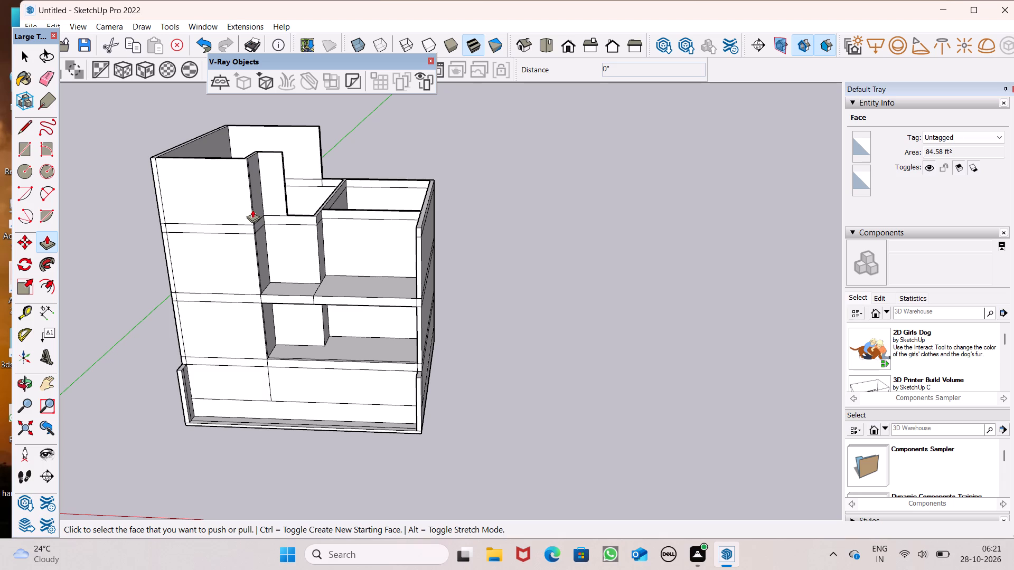
scroll(238, 209, "up", 1)
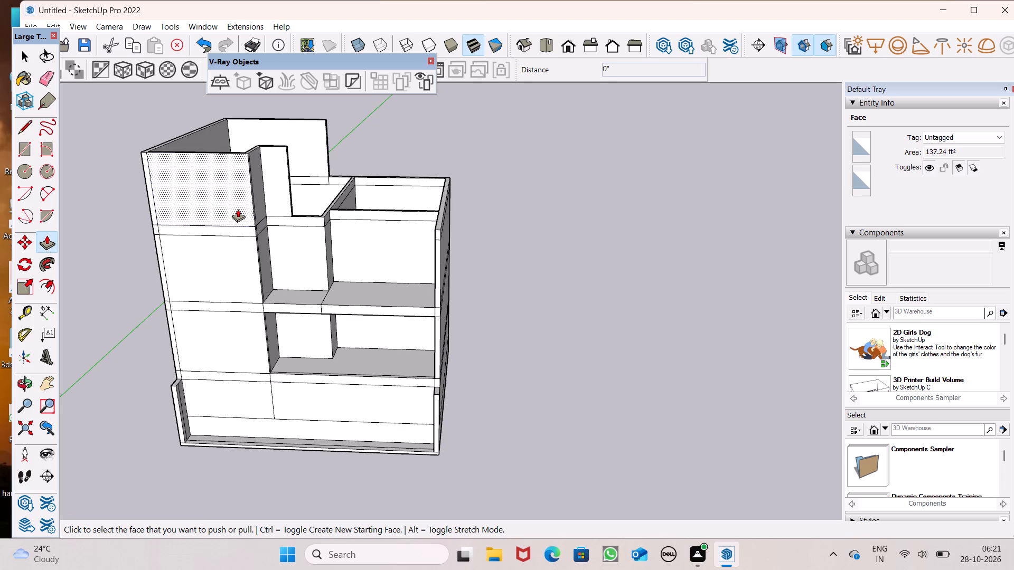
scroll(238, 209, "up", 3)
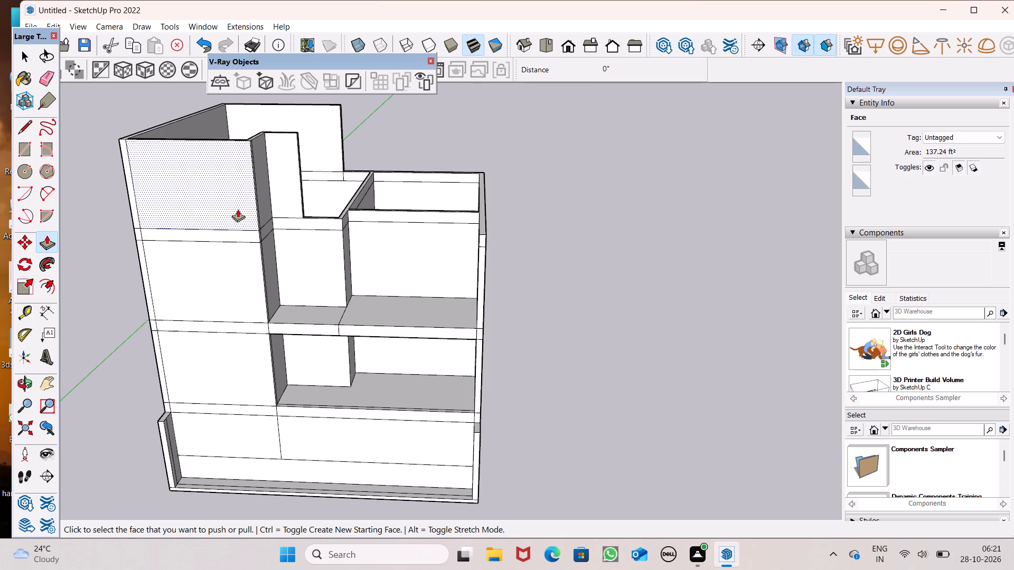
left_click_drag(287, 224, 256, 248)
scroll(267, 229, "up", 4)
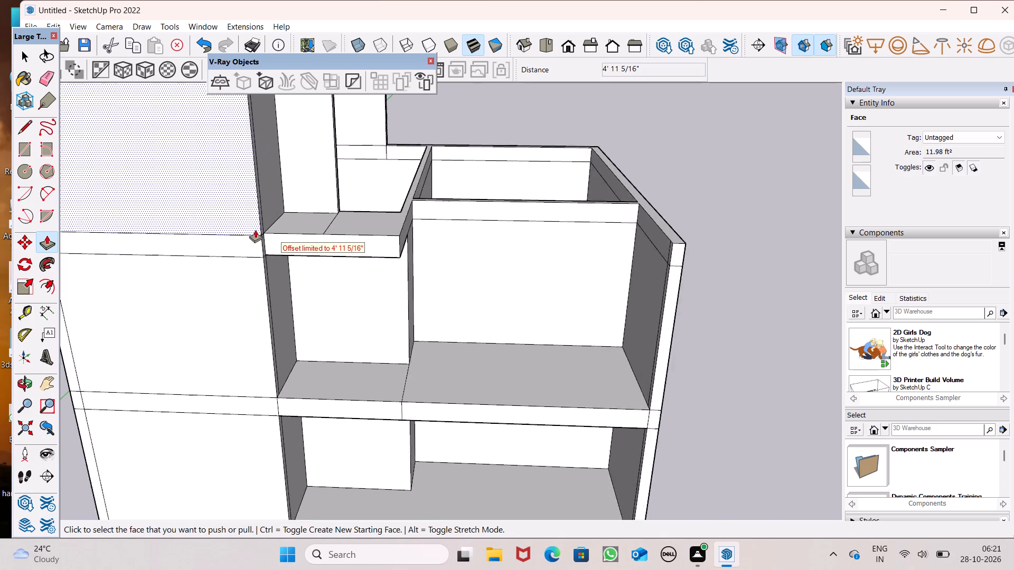
scroll(255, 230, "up", 4)
left_click_drag(281, 244, 263, 252)
Push/pull the stepped wall's extended upper band out another 6", flush with the front wall.
scroll(508, 206, "down", 3)
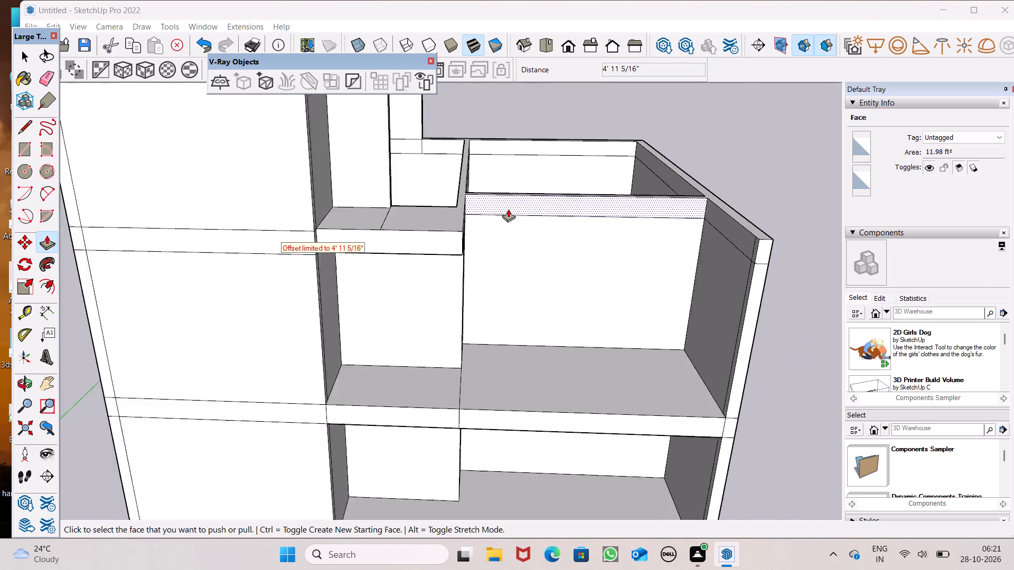
scroll(508, 209, "down", 3)
scroll(381, 223, "up", 9)
middle_click_drag(417, 243, 310, 307)
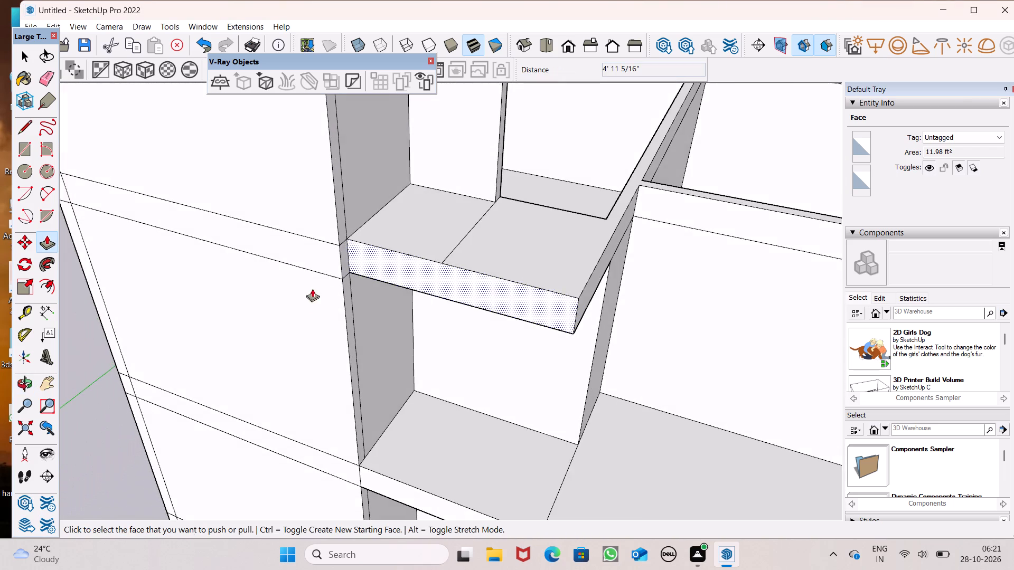
scroll(356, 269, "up", 3)
left_click_drag(358, 268, 336, 287)
scroll(242, 208, "down", 7)
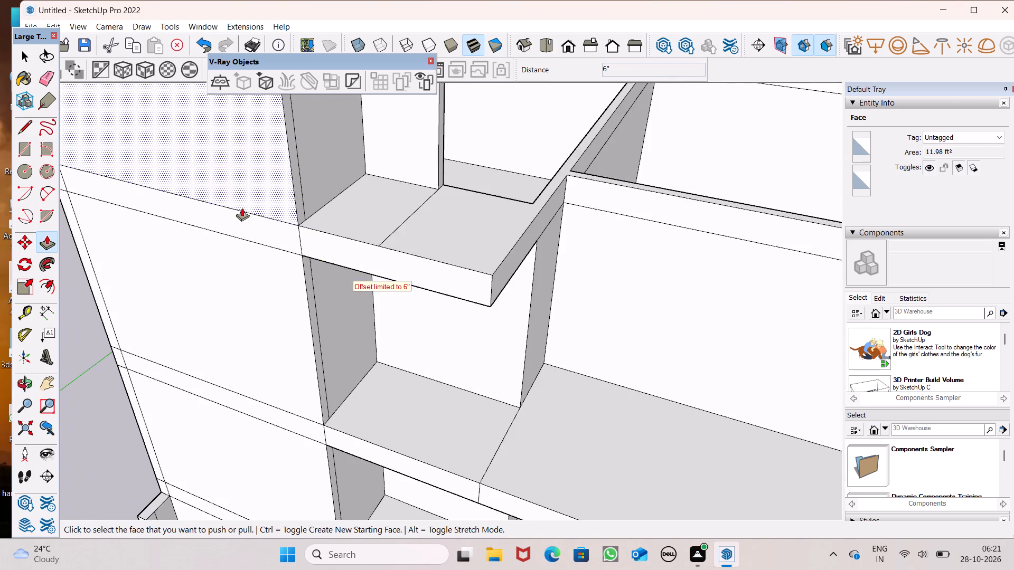
Push/pull the upper band on the wider recess wall out 8' 10 5/16" and another 6", completing the recess's upper slab.
left_click_drag(527, 202, 435, 271)
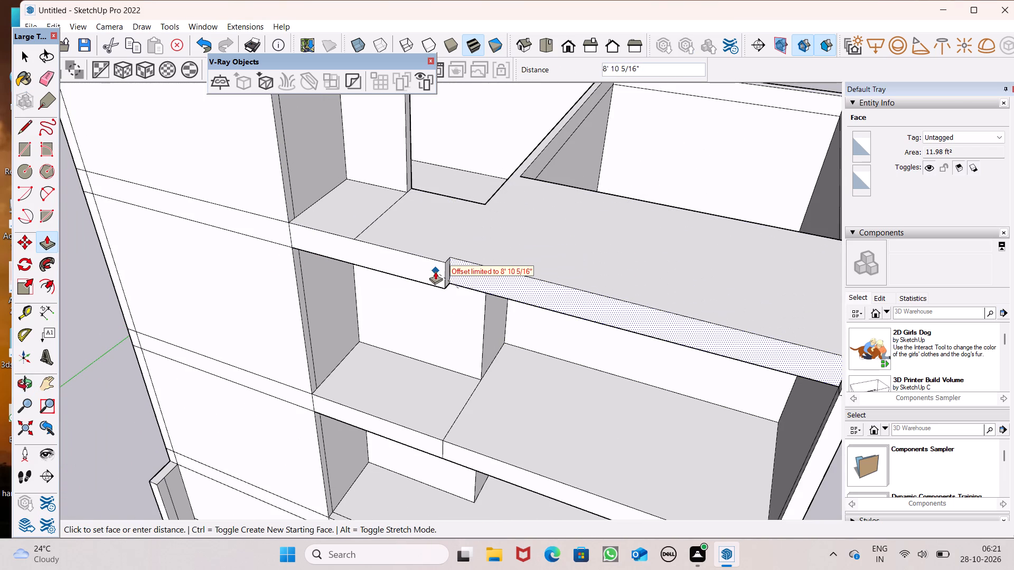
left_click_drag(435, 271, 429, 269)
left_click_drag(472, 275, 449, 283)
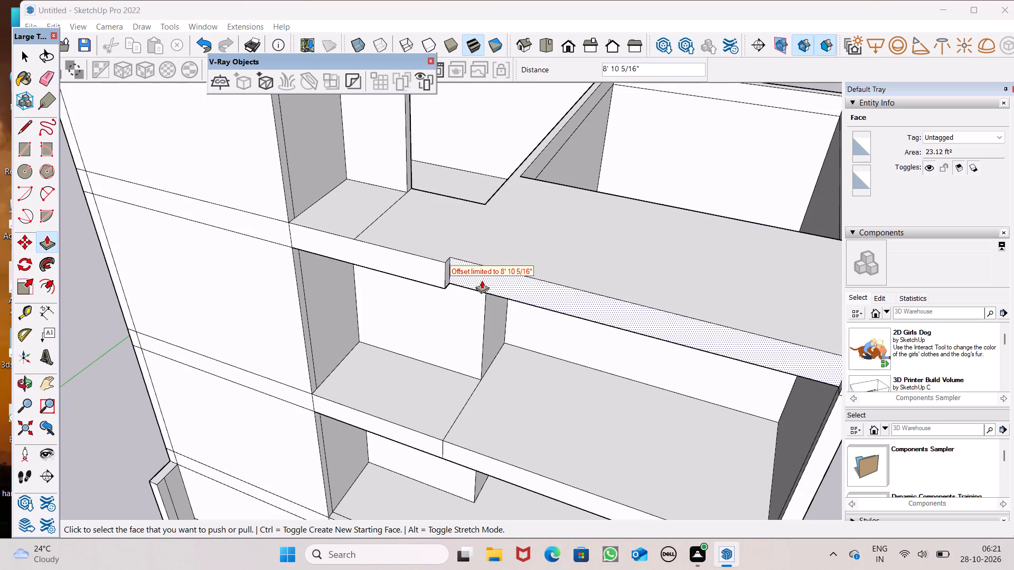
left_click_drag(481, 282, 430, 265)
Examine the building's front, the recess slabs and the leftover lines on the wall bands.
scroll(461, 192, "down", 6)
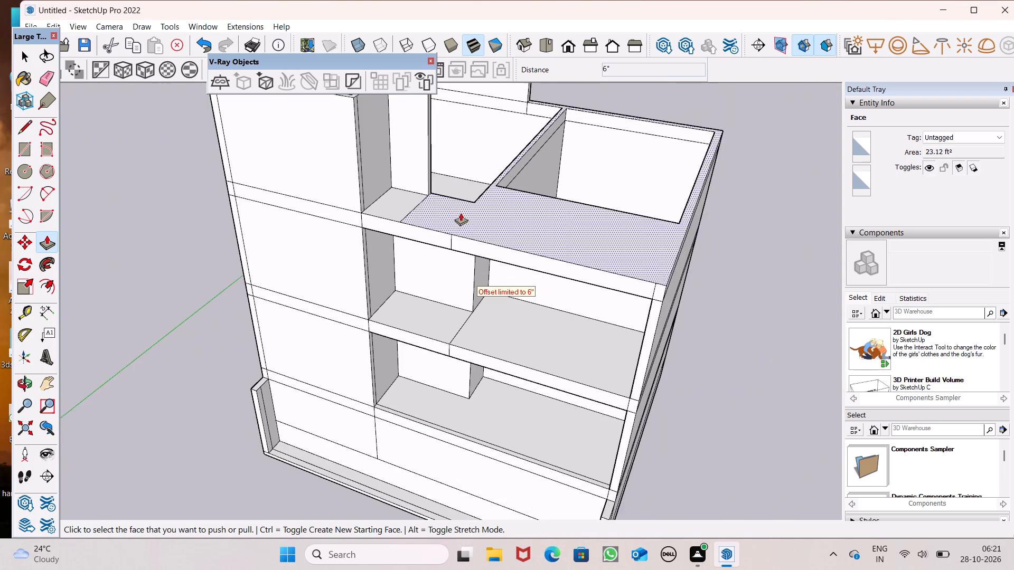
scroll(463, 214, "down", 6)
middle_click_drag(470, 236, 555, 164)
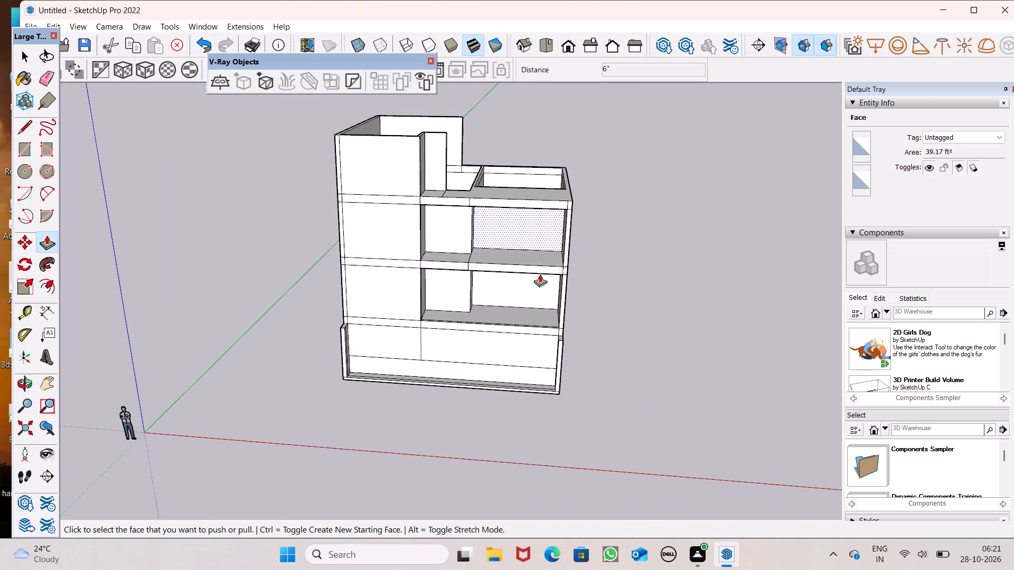
scroll(525, 263, "up", 1)
scroll(418, 332, "up", 7)
scroll(434, 316, "down", 5)
scroll(435, 313, "up", 1)
middle_click_drag(439, 314, 548, 404)
scroll(549, 403, "up", 1)
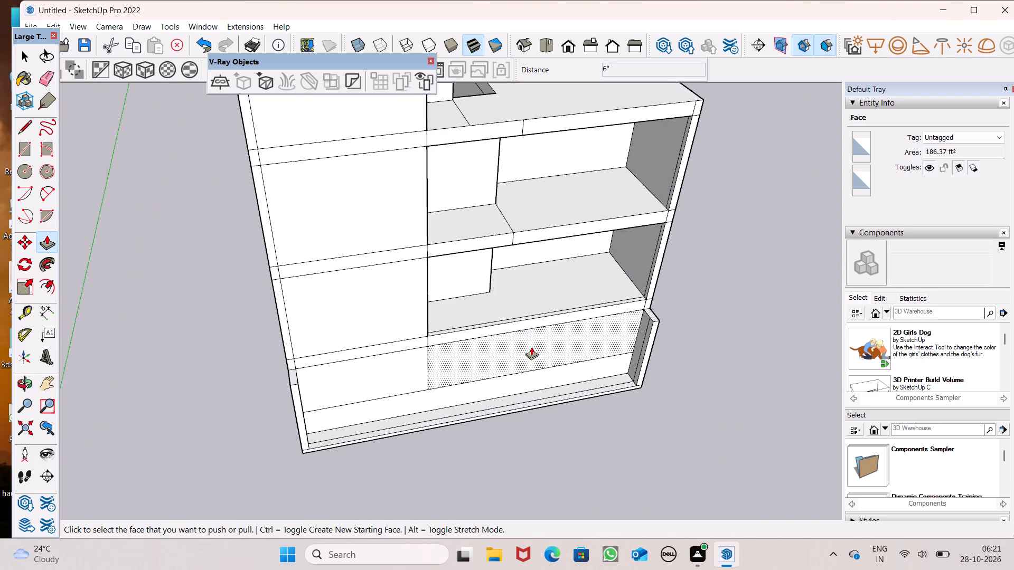
scroll(530, 347, "down", 1)
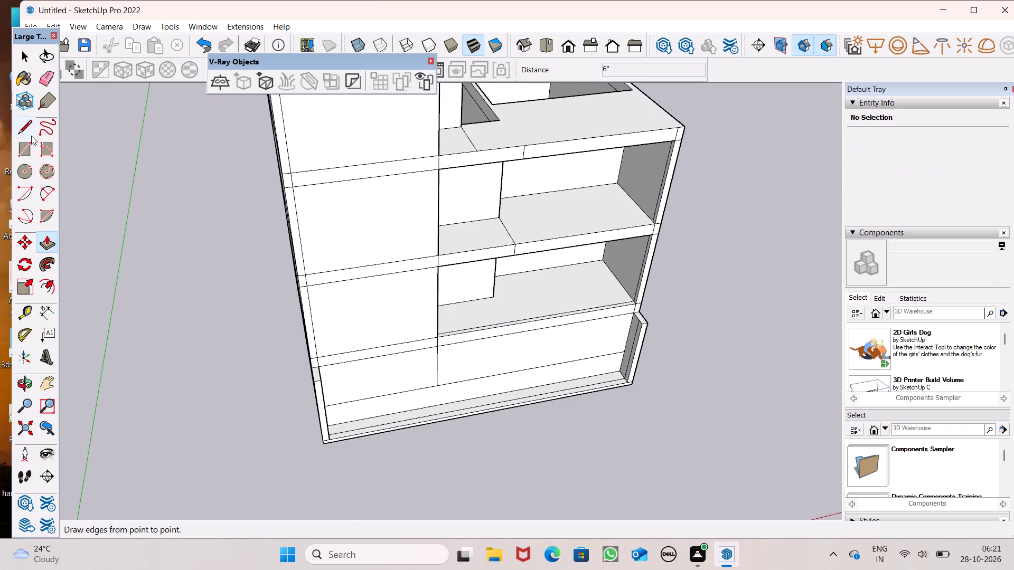
Erase the short horizontal lines crossing the solid front wall's outer corner strip at the upper and middle bands.
left_click(46, 80)
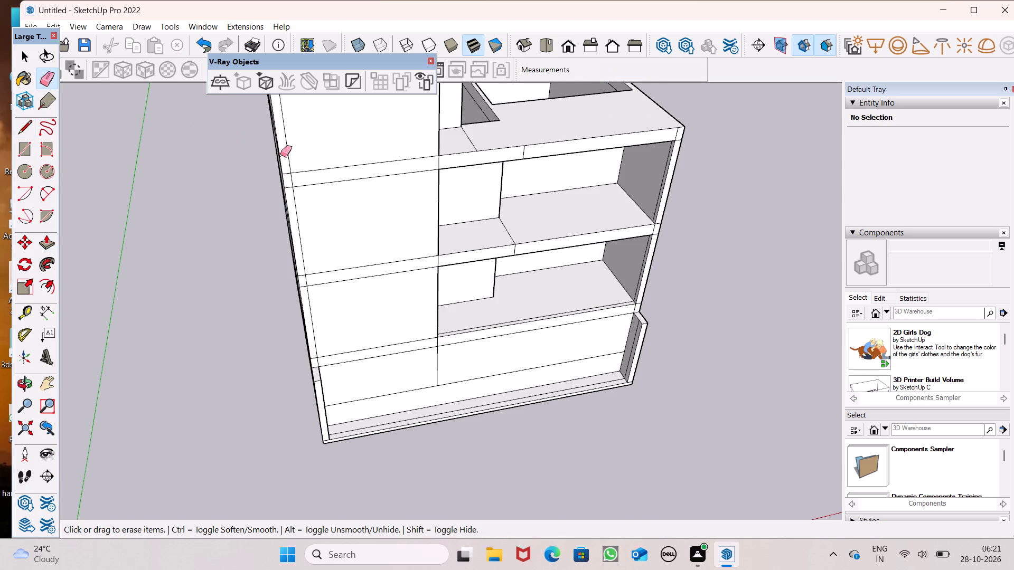
scroll(295, 170, "up", 19)
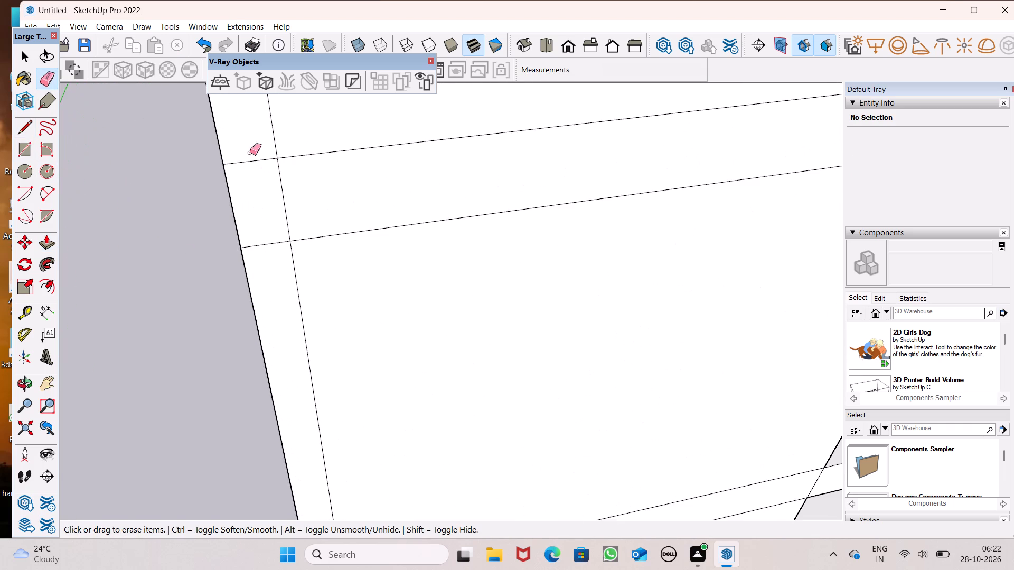
left_click_drag(249, 146, 261, 249)
scroll(335, 161, "down", 10)
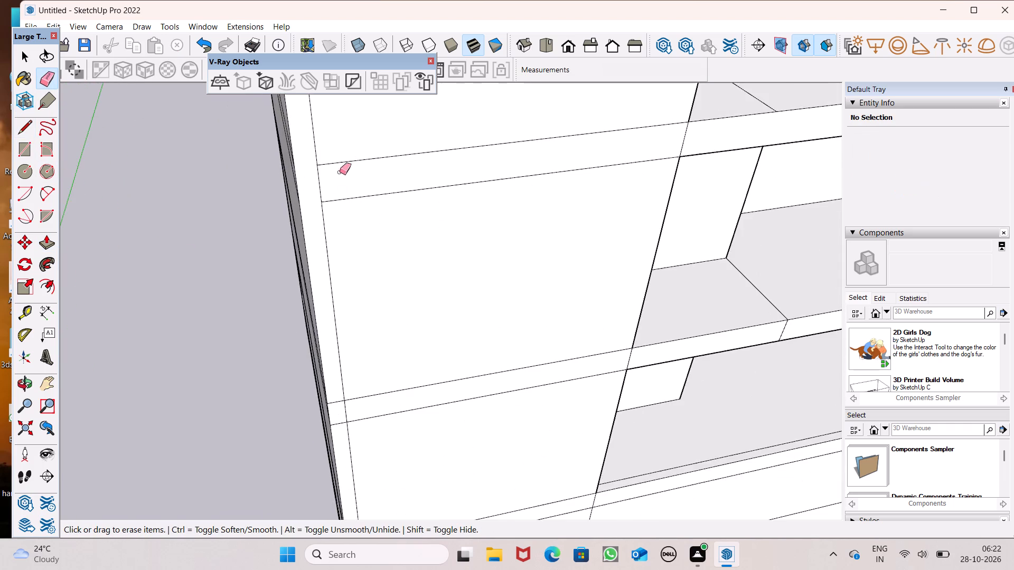
scroll(333, 345, "up", 4)
scroll(325, 299, "down", 7)
scroll(328, 399, "up", 7)
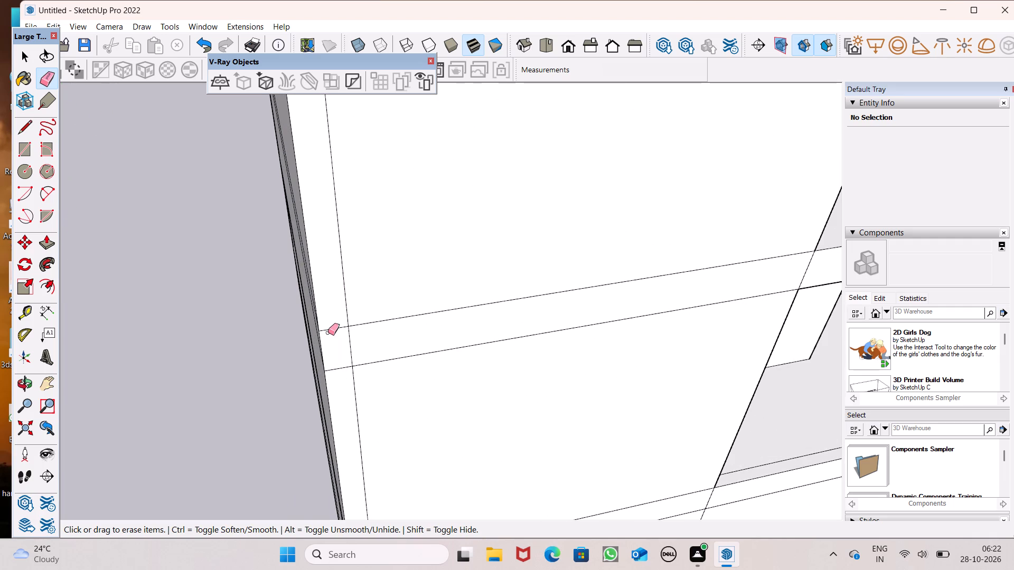
left_click_drag(328, 327, 342, 373)
scroll(371, 311, "down", 7)
scroll(370, 354, "down", 7)
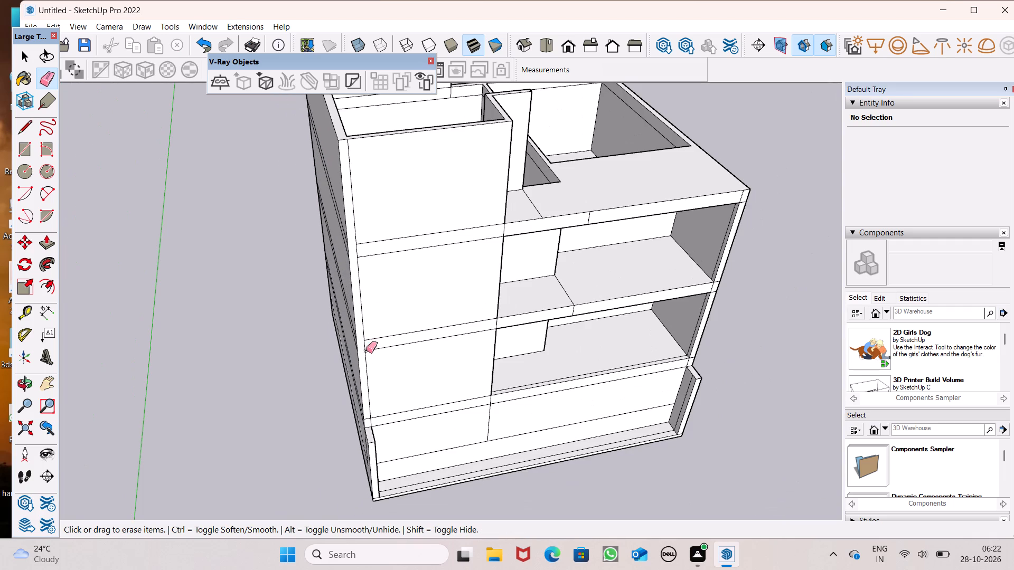
Erase the short lines crossing the recess side wall's front edge at the end of the middle slab.
scroll(361, 296, "down", 5)
scroll(382, 317, "up", 1)
middle_click_drag(382, 317, 277, 222)
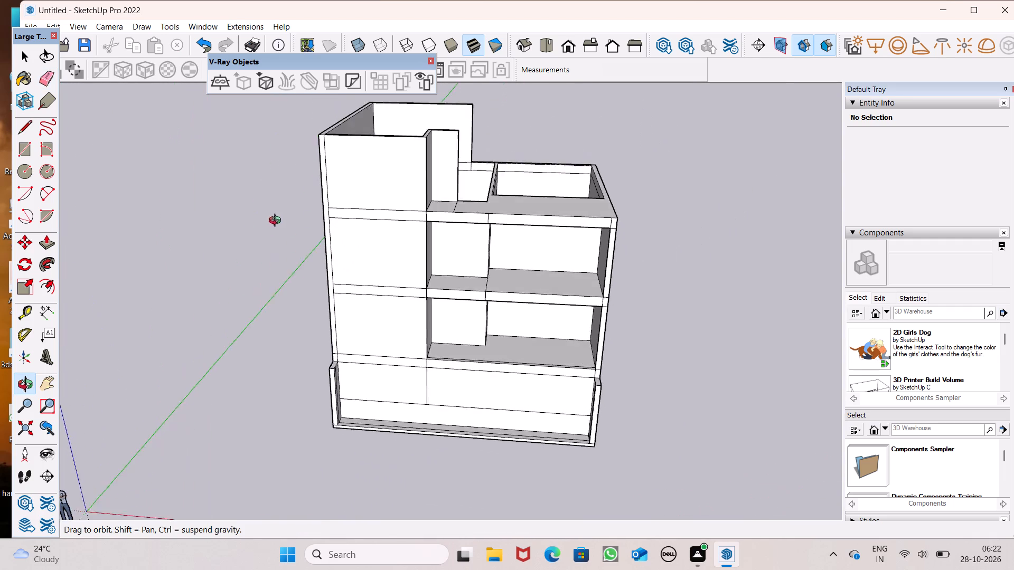
middle_click_drag(277, 222, 276, 212)
scroll(604, 286, "up", 6)
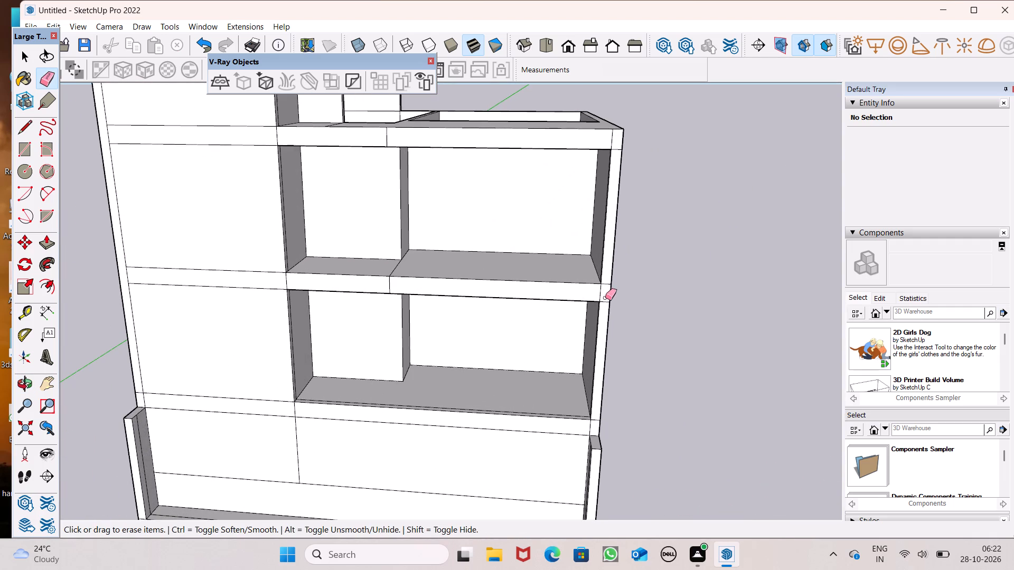
scroll(605, 298, "up", 8)
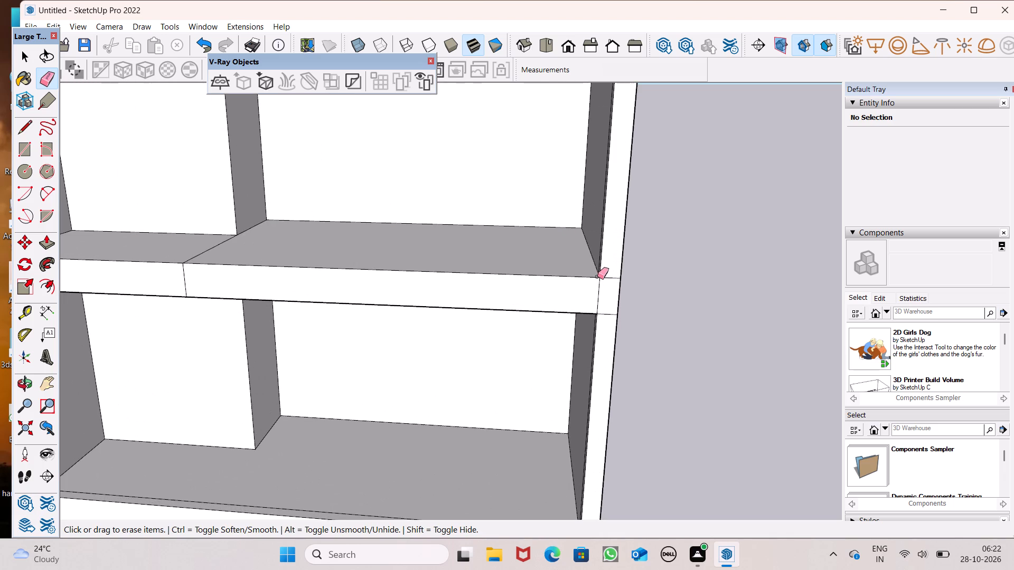
left_click_drag(612, 274, 609, 323)
scroll(570, 250, "down", 3)
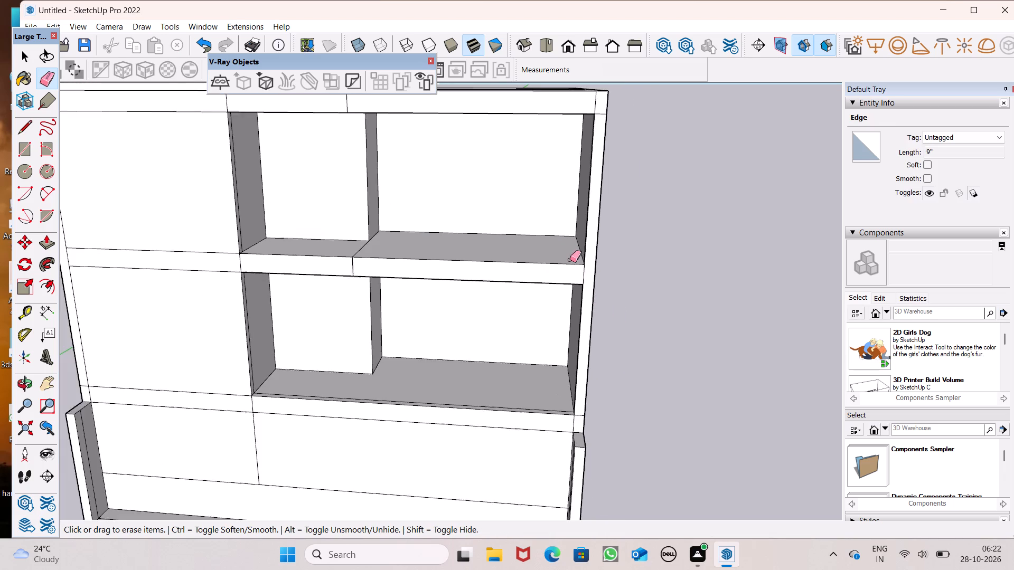
Erase the short line crossing the recess side wall's front edge at the top of the lowest band.
scroll(570, 260, "down", 7)
scroll(579, 370, "up", 7)
scroll(568, 439, "up", 4)
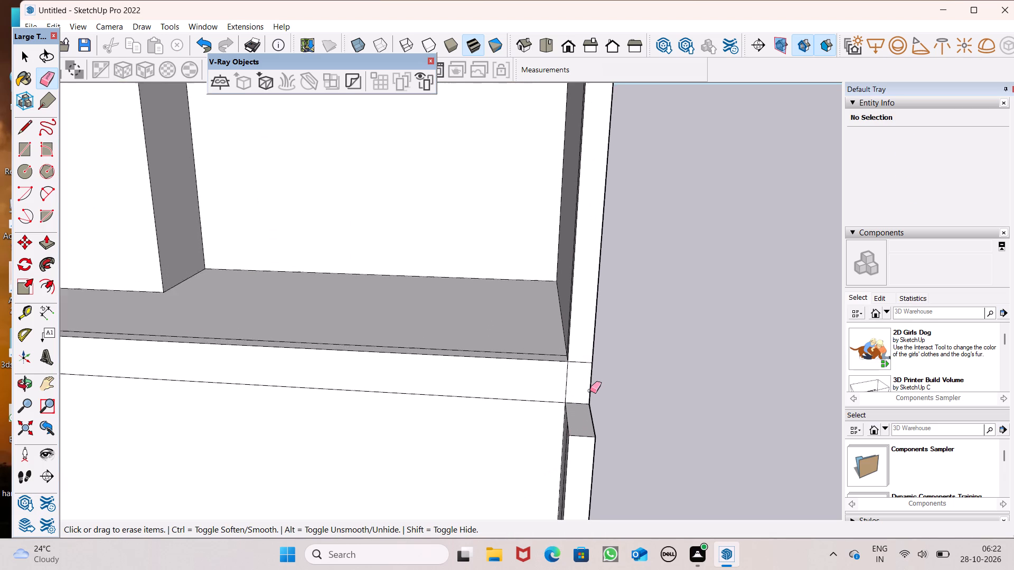
scroll(590, 391, "up", 1)
left_click_drag(581, 357, 578, 364)
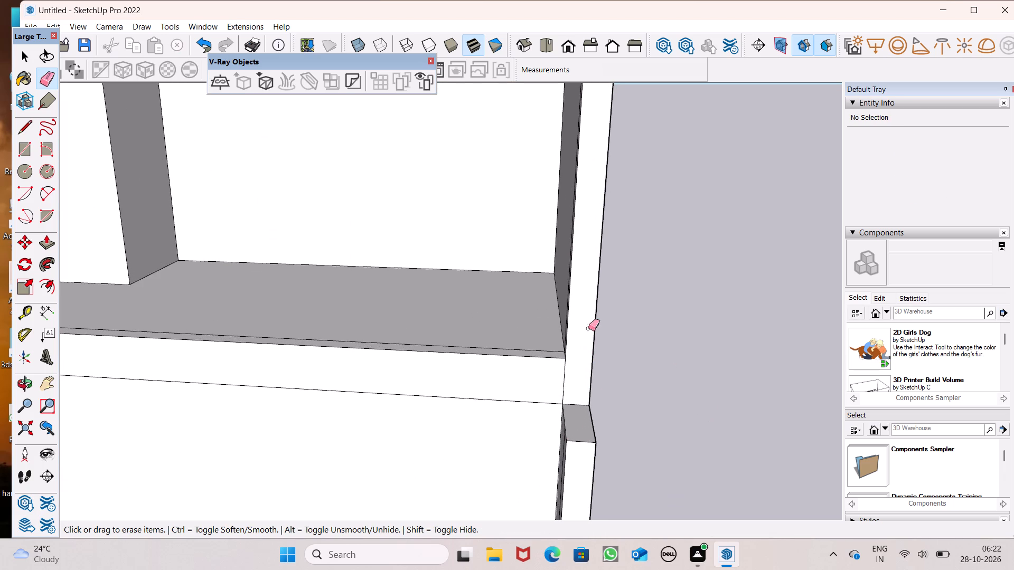
scroll(634, 231, "down", 5)
scroll(653, 317, "down", 5)
scroll(710, 192, "down", 7)
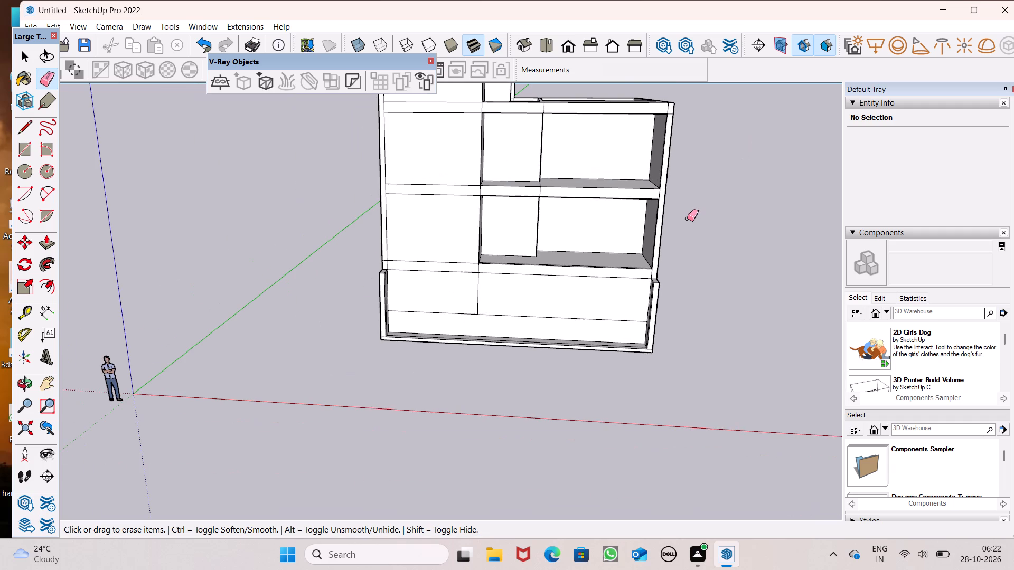
Erase the short line crossing the solid front wall's outer corner strip at the top of the lowest band.
scroll(664, 189, "up", 1)
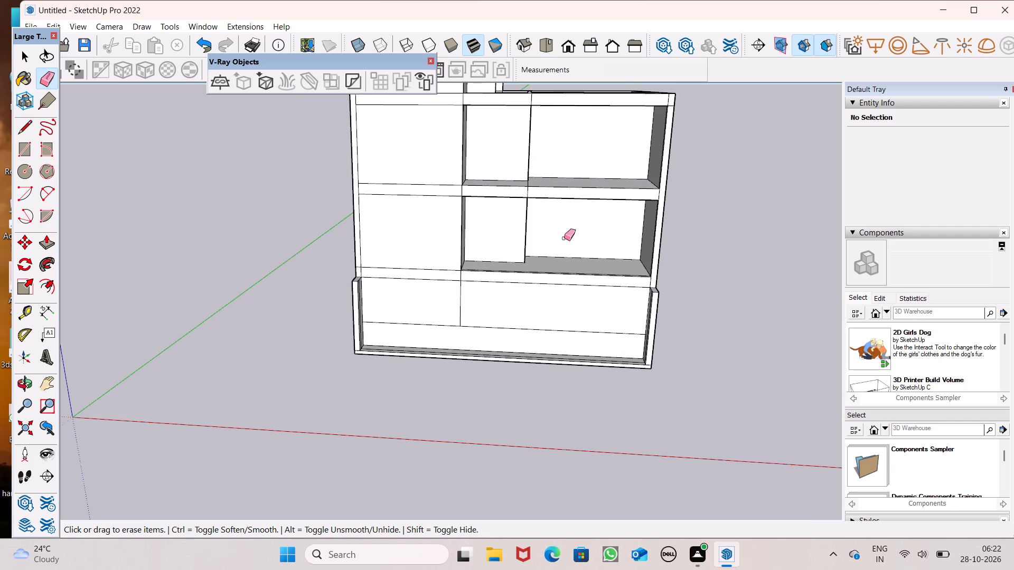
scroll(454, 277, "up", 3)
scroll(319, 277, "up", 9)
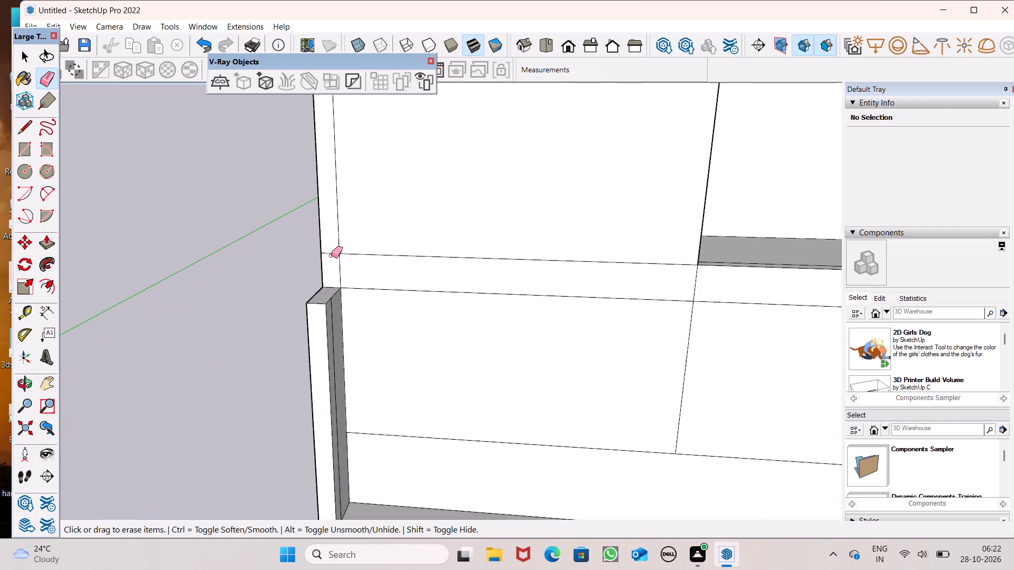
scroll(331, 255, "up", 2)
left_click(327, 251)
left_click(327, 251)
left_click(324, 253)
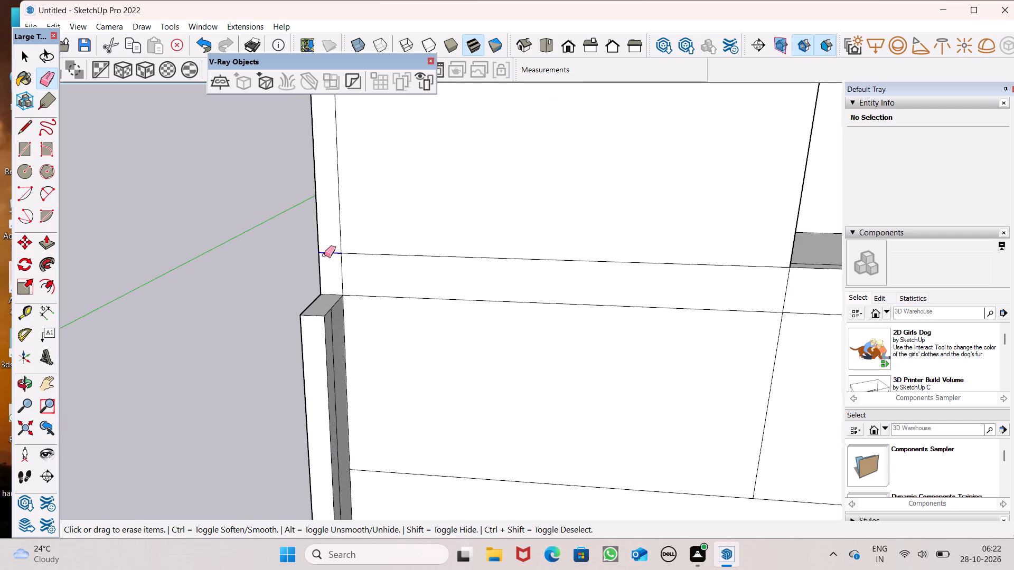
Erase the short vertical line across the lowest band below the recess's inner corner.
scroll(233, 216, "down", 12)
middle_click_drag(257, 273, 325, 313)
scroll(397, 299, "up", 5)
left_click(405, 238)
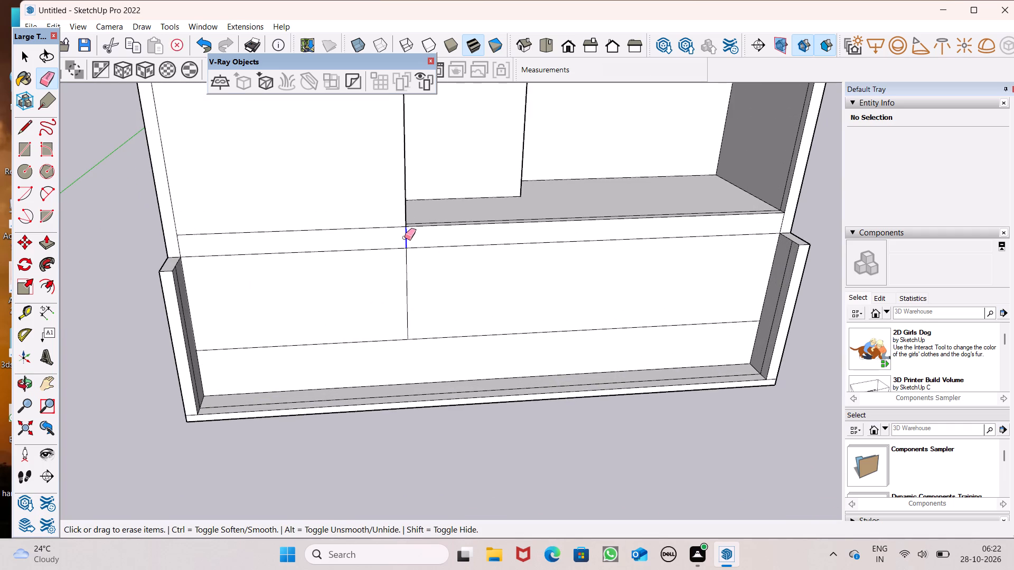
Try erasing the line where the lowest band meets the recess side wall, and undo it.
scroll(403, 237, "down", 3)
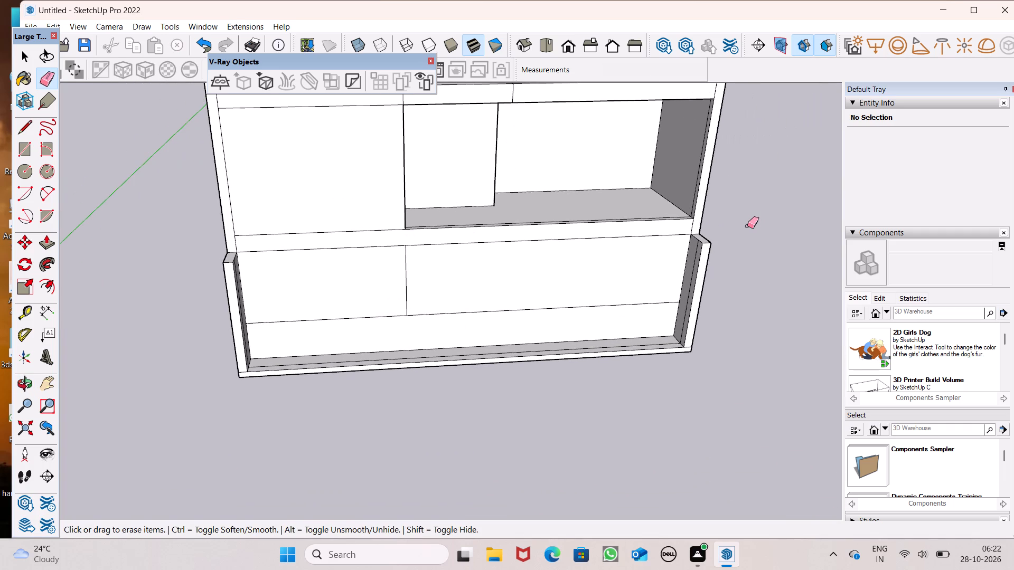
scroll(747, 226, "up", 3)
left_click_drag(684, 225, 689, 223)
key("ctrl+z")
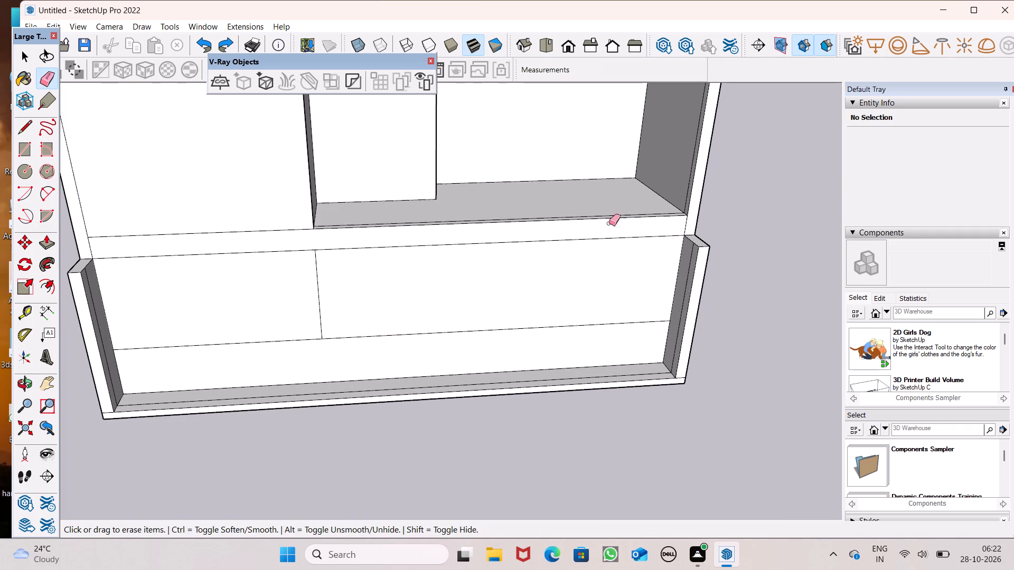
Draw a 9" line across the recess side wall's front edge, level with the top of the lowest band.
left_click(23, 129)
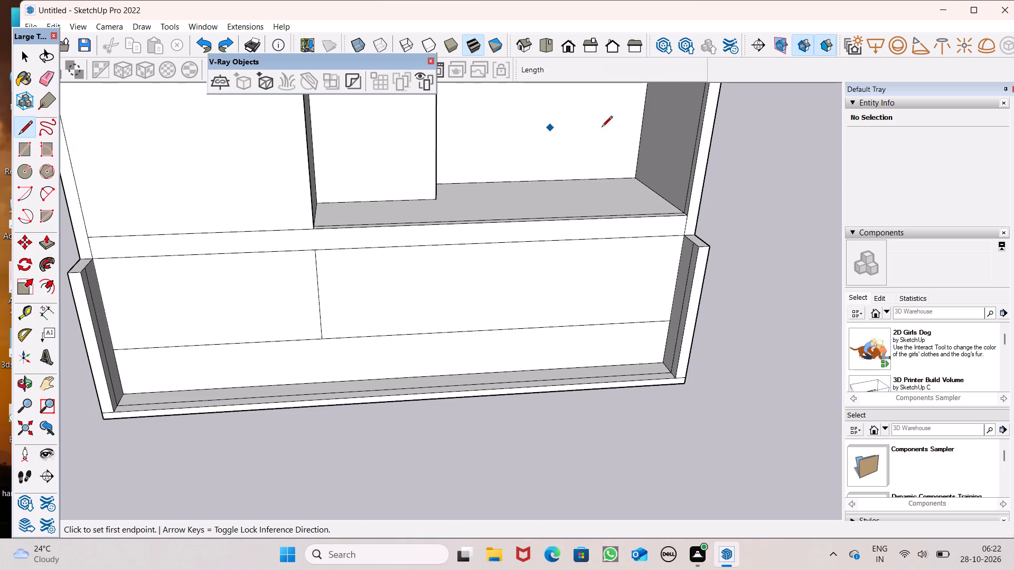
scroll(666, 140, "up", 7)
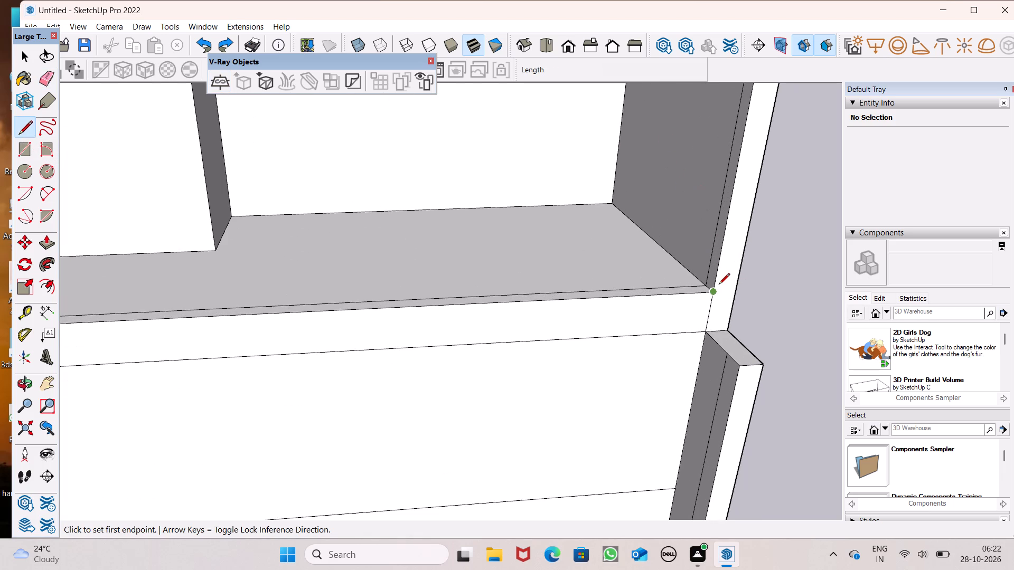
left_click(716, 290)
left_click(735, 288)
Erase the short line separating the lowest band from its end square below the recess side wall.
left_click(49, 70)
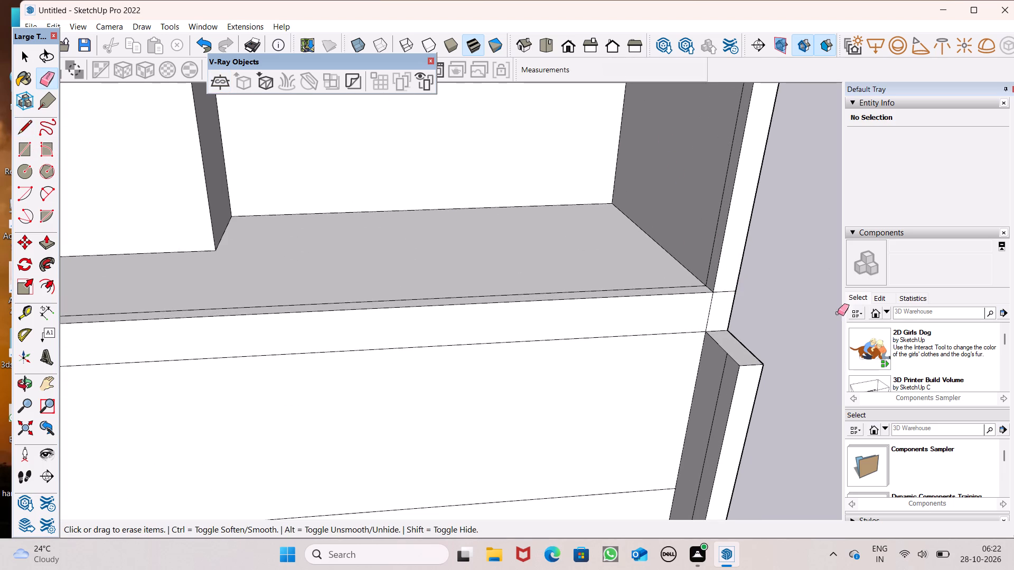
left_click_drag(702, 312, 709, 312)
key("space")
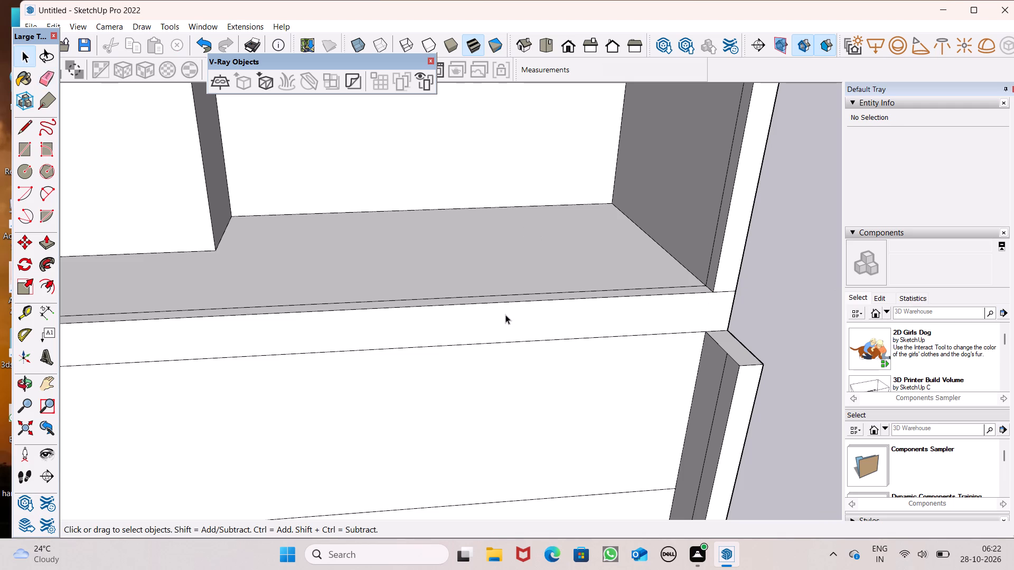
scroll(505, 315, "down", 7)
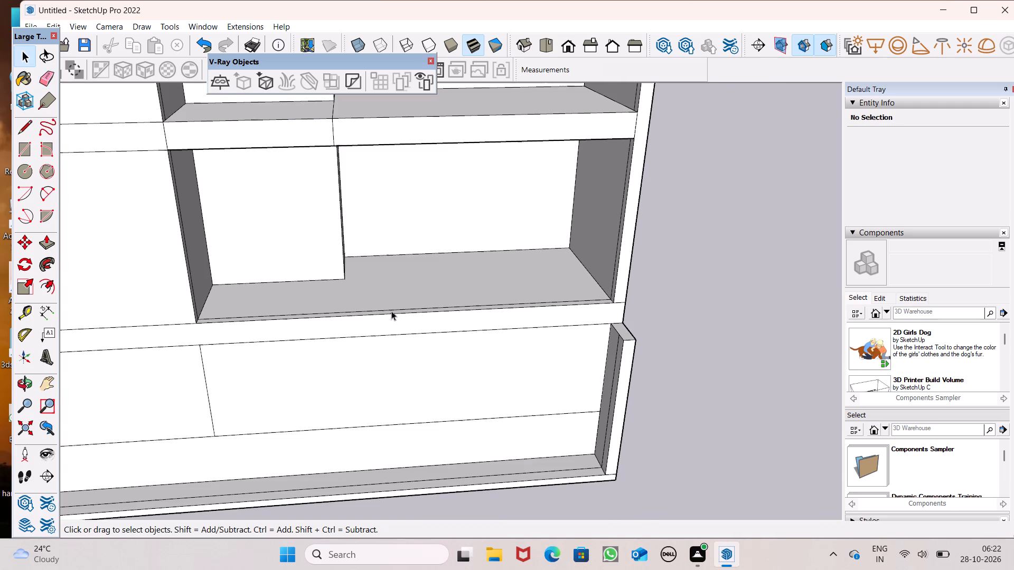
Erase the short line separating the lowest band from the outer corner strip at the solid front wall's end.
scroll(475, 261, "down", 7)
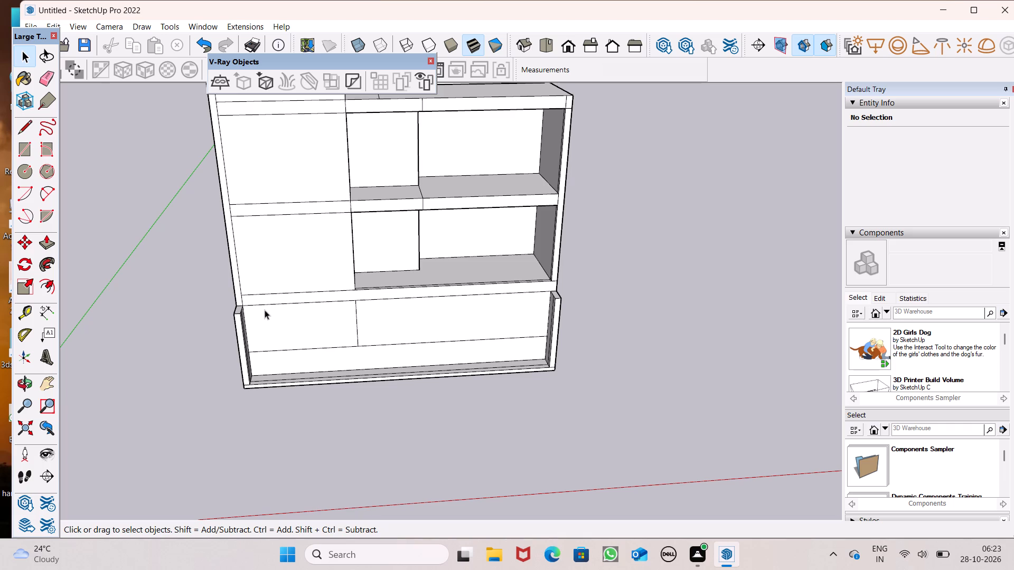
scroll(407, 269, "down", 4)
middle_click_drag(439, 282, 506, 306)
middle_click_drag(506, 306, 593, 307)
scroll(348, 278, "up", 9)
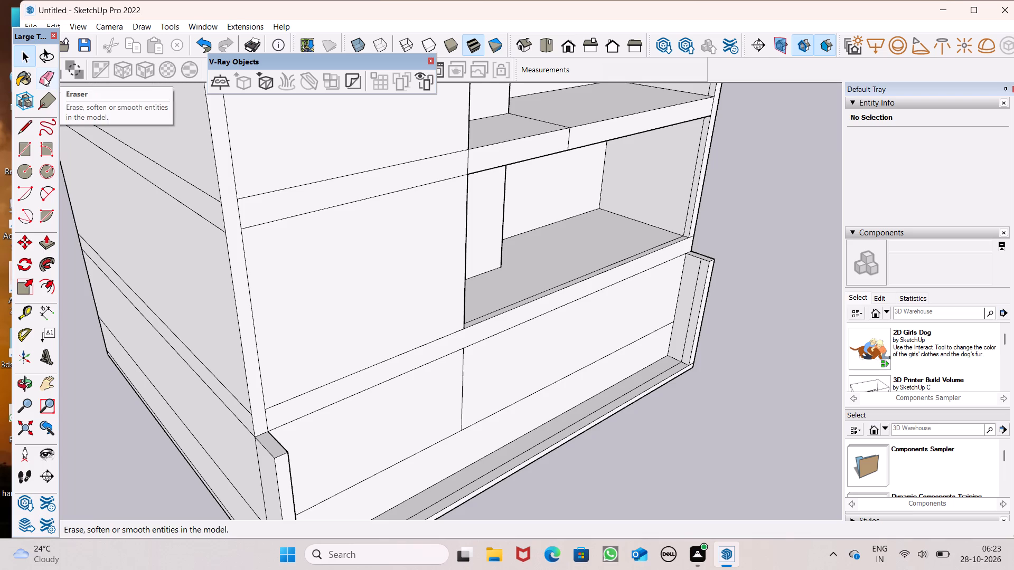
left_click(44, 77)
scroll(278, 442, "up", 6)
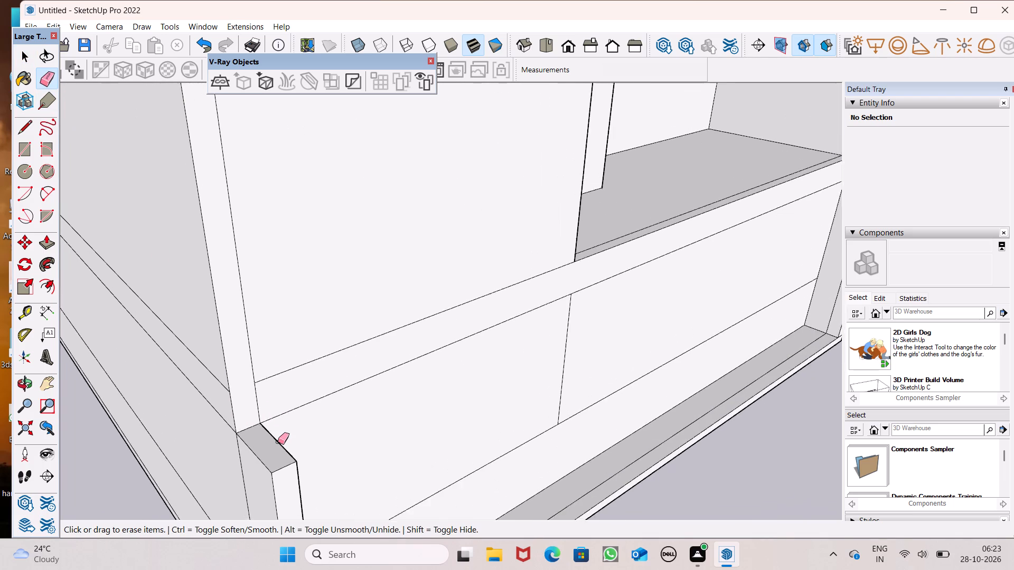
scroll(278, 442, "up", 5)
left_click_drag(256, 387, 250, 387)
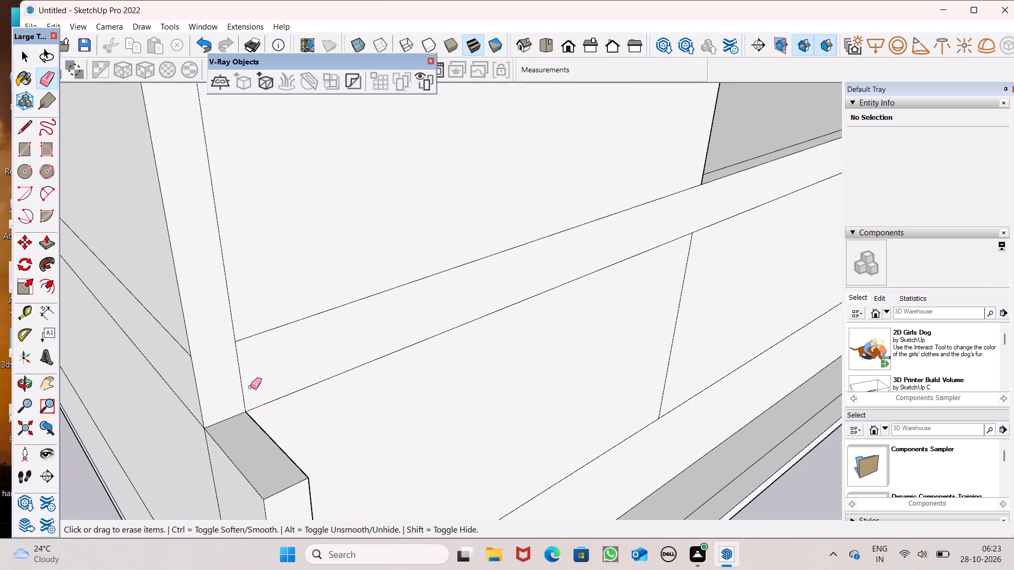
left_click_drag(250, 387, 232, 396)
key("space")
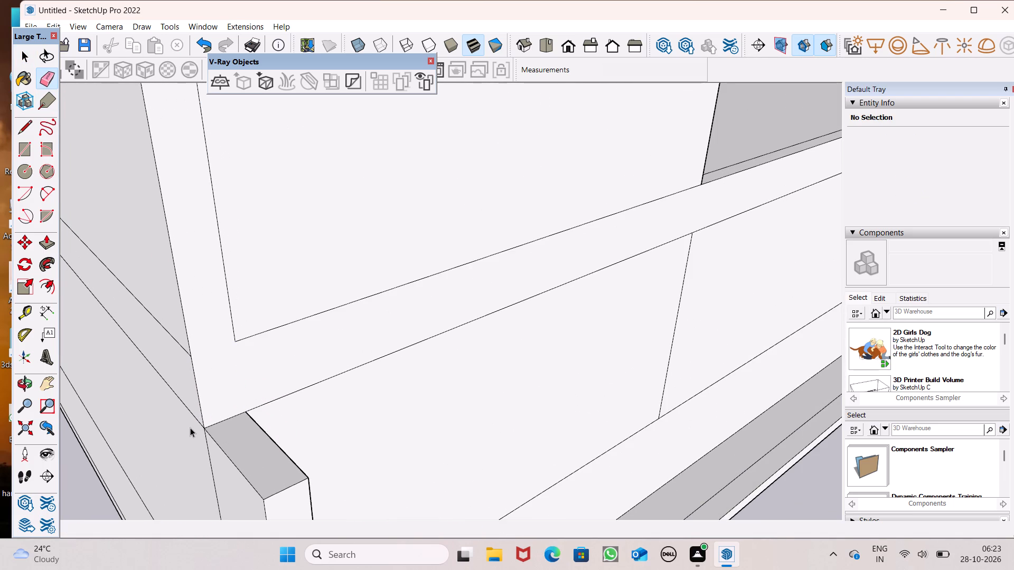
Push/Pull the joined L-shaped face of the corner strip and lowest band outward about 1' 4" from the facade.
scroll(183, 443, "down", 13)
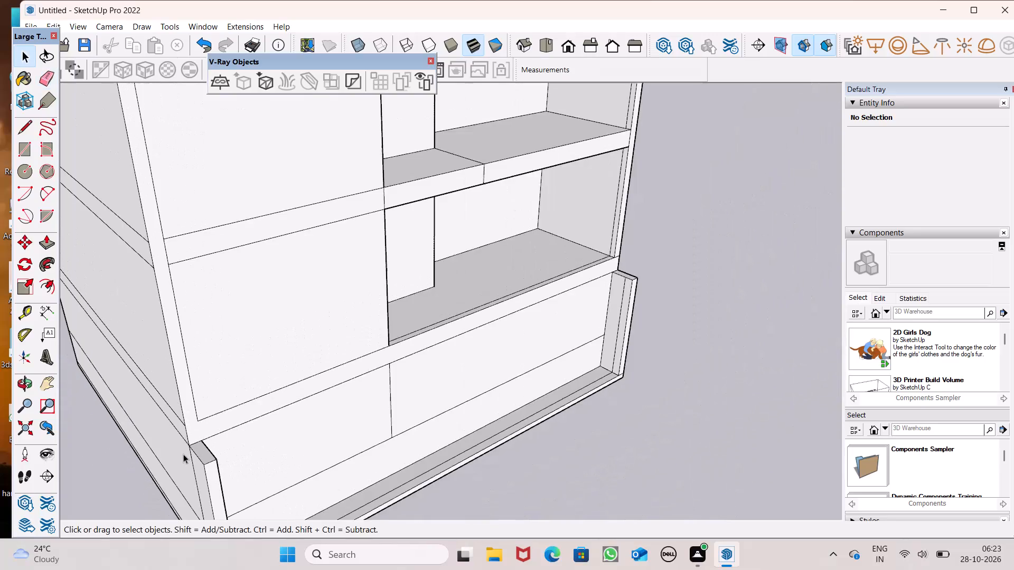
scroll(184, 454, "down", 5)
middle_click_drag(190, 456, 151, 453)
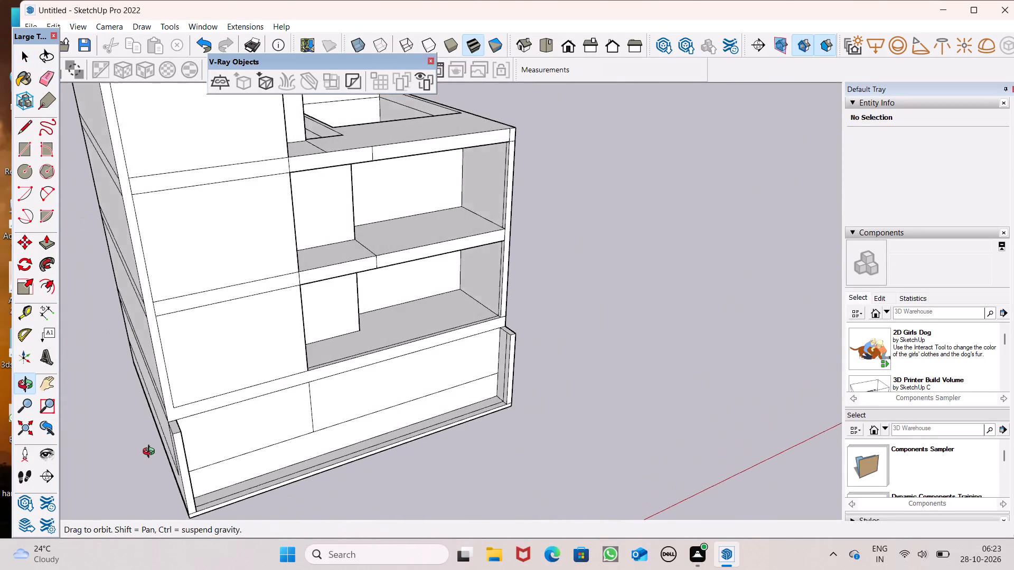
middle_click_drag(151, 453, 257, 466)
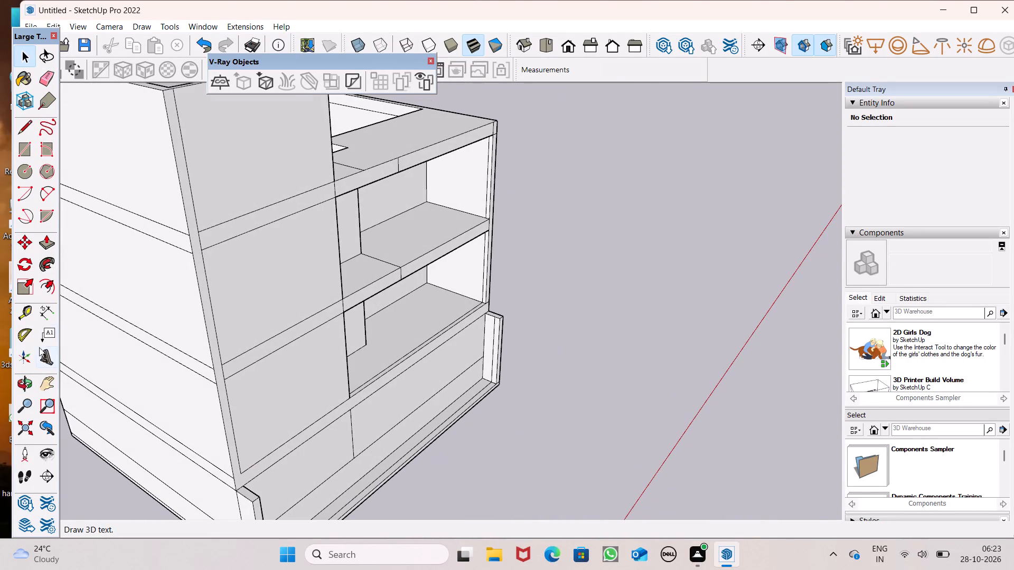
left_click(50, 244)
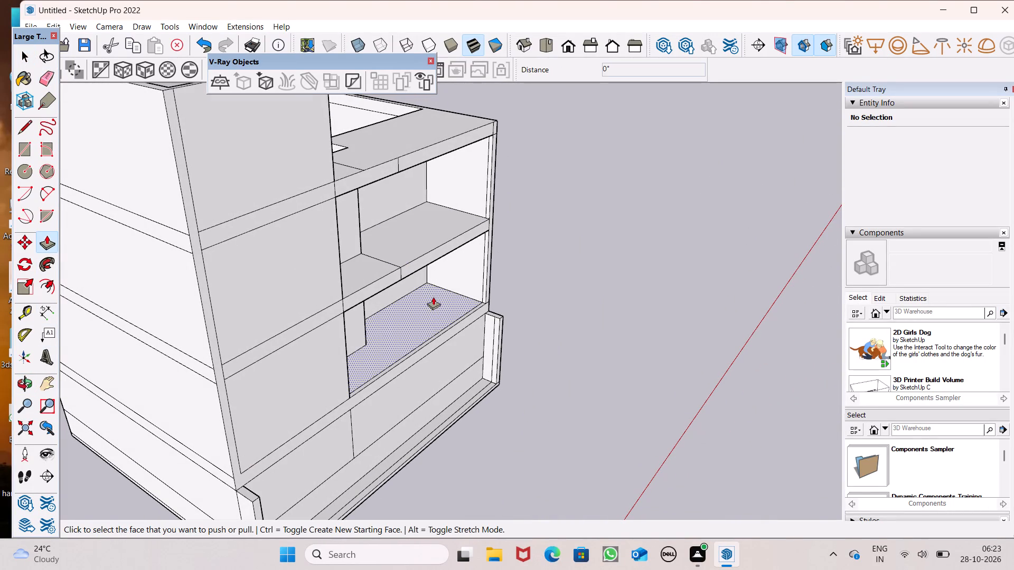
scroll(433, 307, "down", 1)
scroll(404, 345, "up", 5)
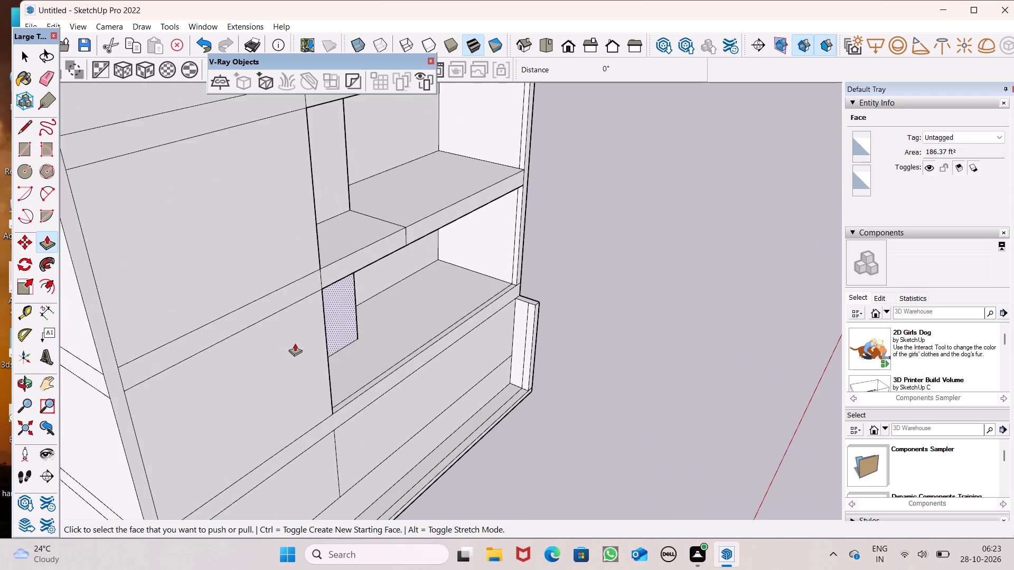
scroll(309, 332, "down", 5)
scroll(237, 442, "up", 2)
left_click_drag(204, 477, 205, 478)
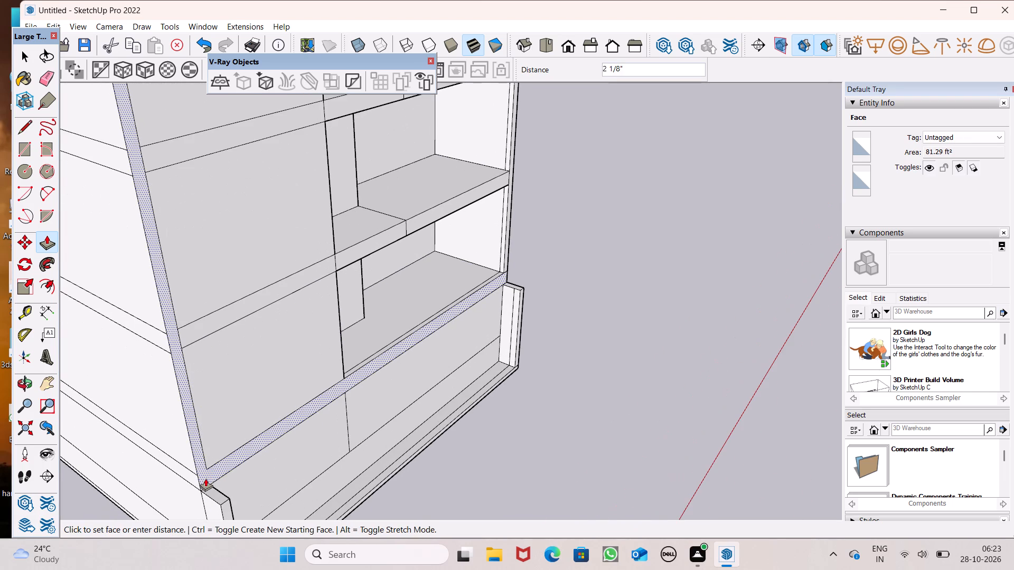
left_click_drag(205, 478, 210, 491)
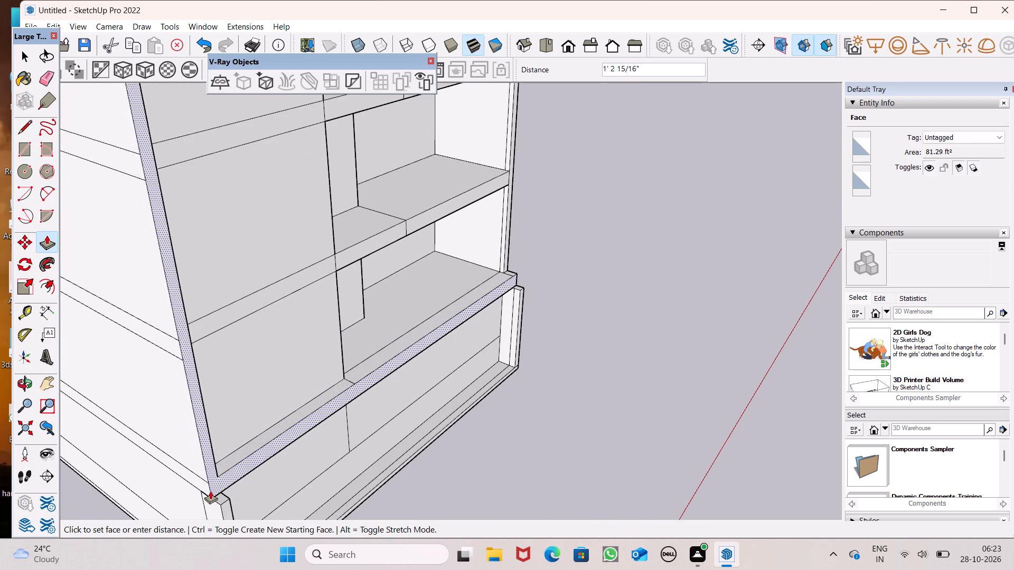
left_click_drag(210, 491, 211, 491)
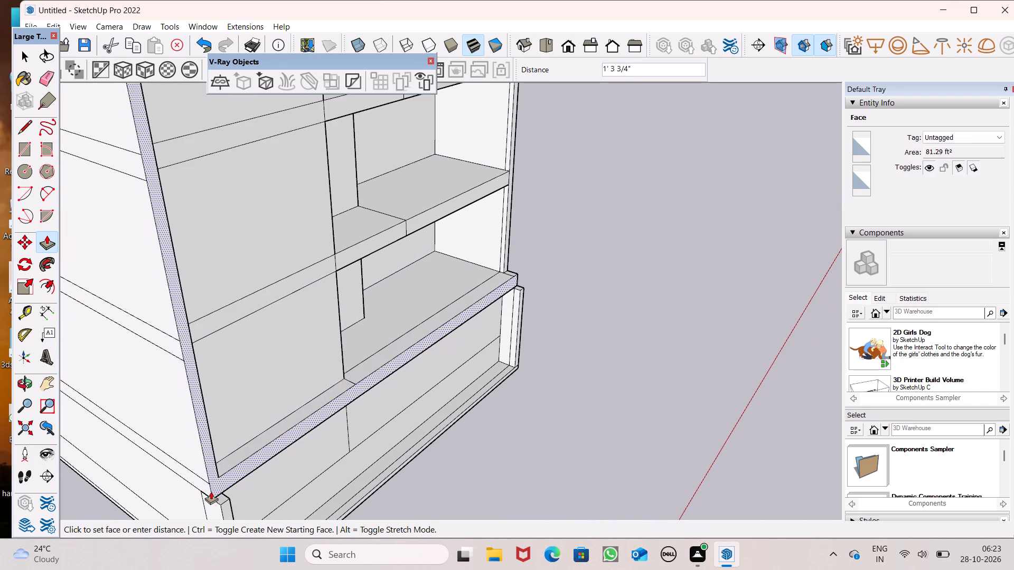
left_click_drag(211, 491, 211, 491)
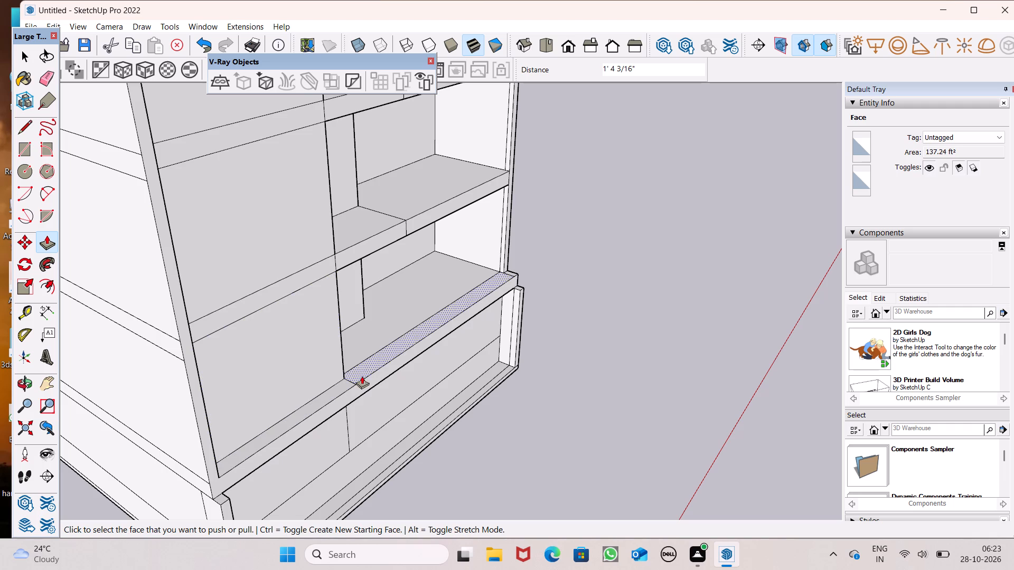
Erase the two short lines crossing the projecting corner strip's inner side face at the middle band.
middle_click_drag(600, 296, 400, 385)
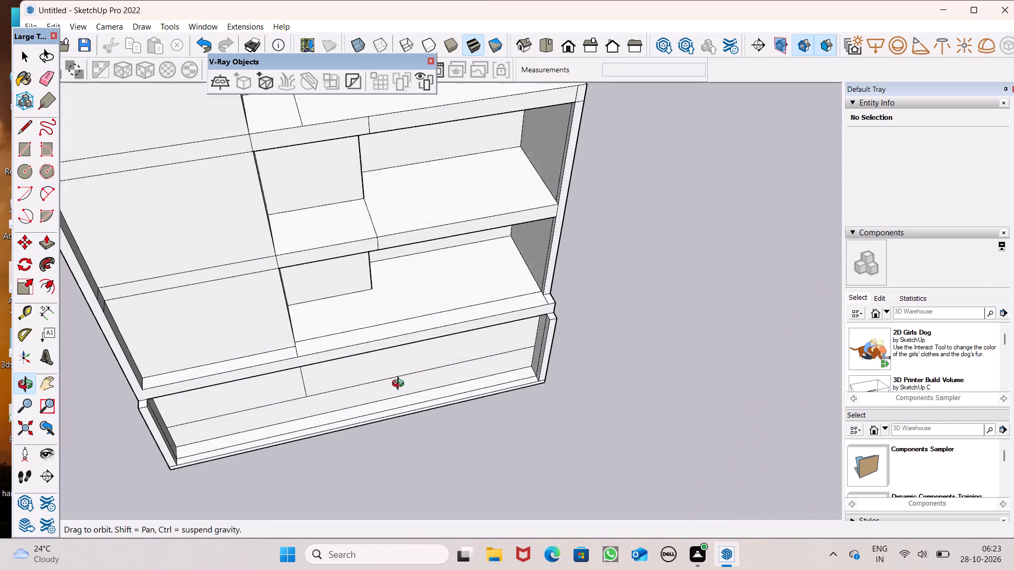
middle_click_drag(400, 385, 392, 386)
scroll(674, 378, "down", 5)
middle_click_drag(673, 378, 547, 349)
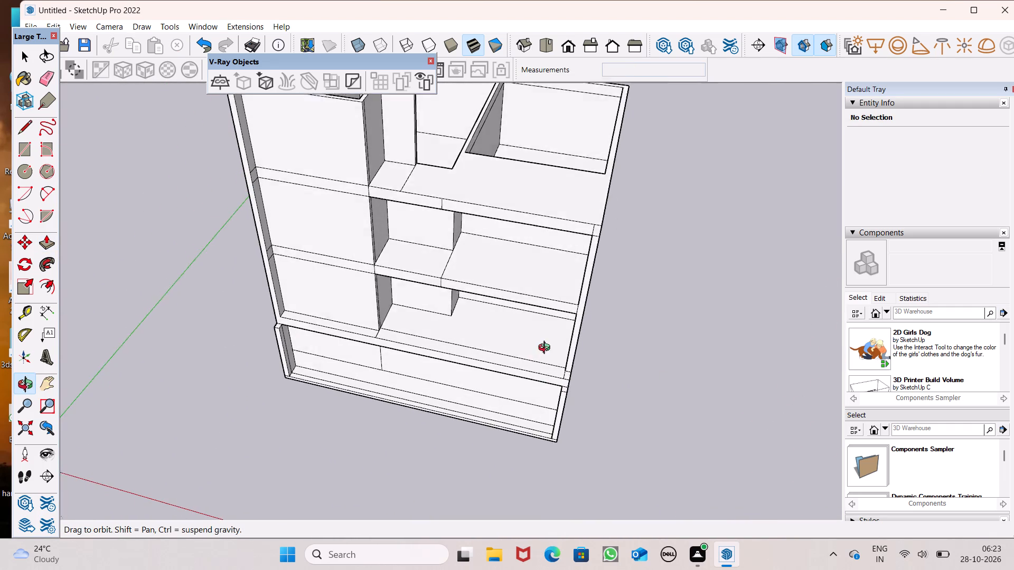
middle_click_drag(547, 349, 548, 330)
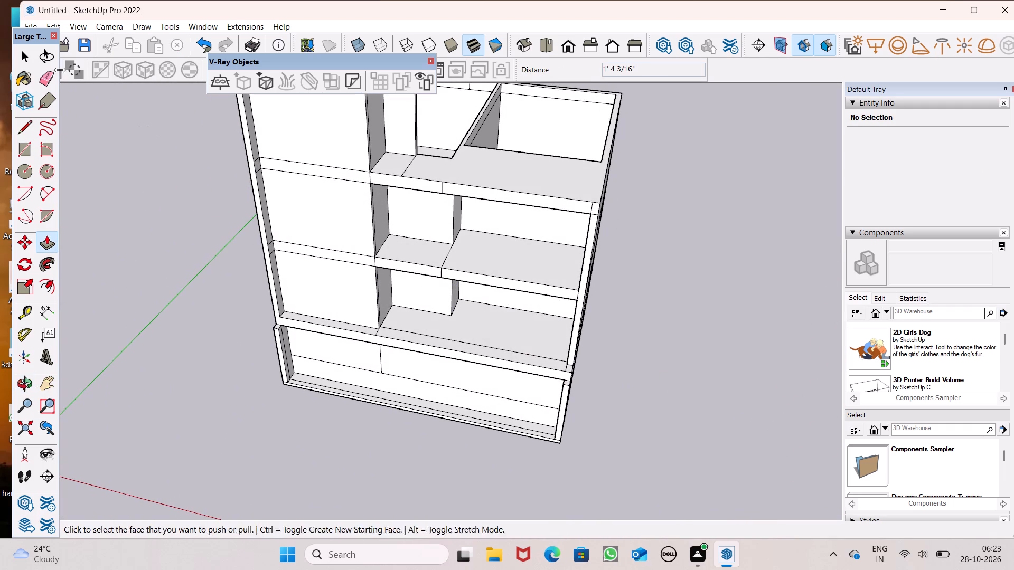
left_click(49, 81)
scroll(218, 245, "up", 7)
scroll(311, 255, "up", 8)
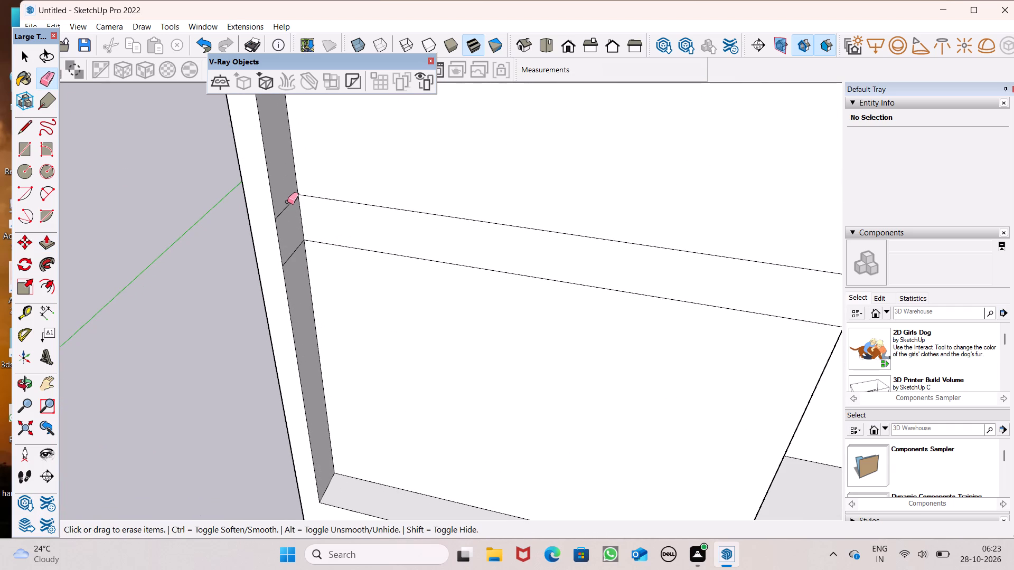
left_click_drag(287, 202, 295, 272)
Erase the two short lines crossing the projecting corner strip's inner side face at the upper band.
scroll(303, 308, "down", 15)
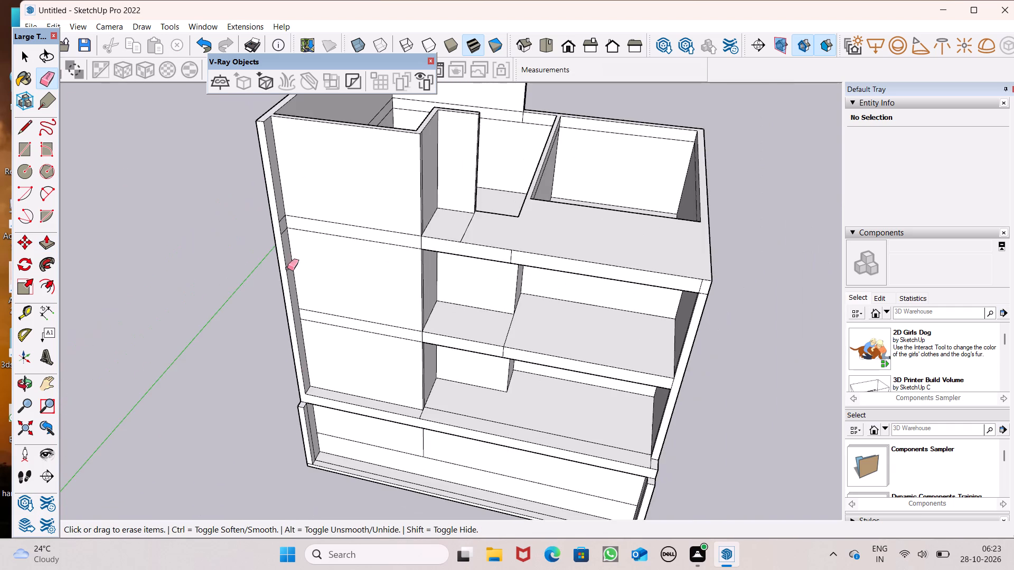
scroll(279, 220, "up", 10)
left_click_drag(285, 246, 296, 282)
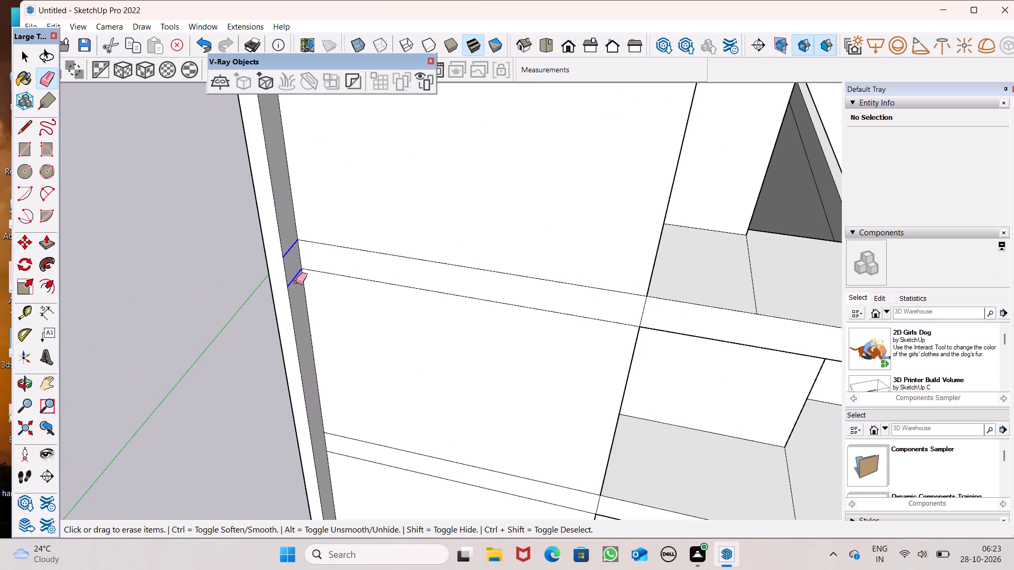
left_click_drag(296, 282, 293, 286)
Push/Pull the corner strip's inner side face about 1' 3 1/4" over the solid front wall, widening the strip.
left_click(47, 240)
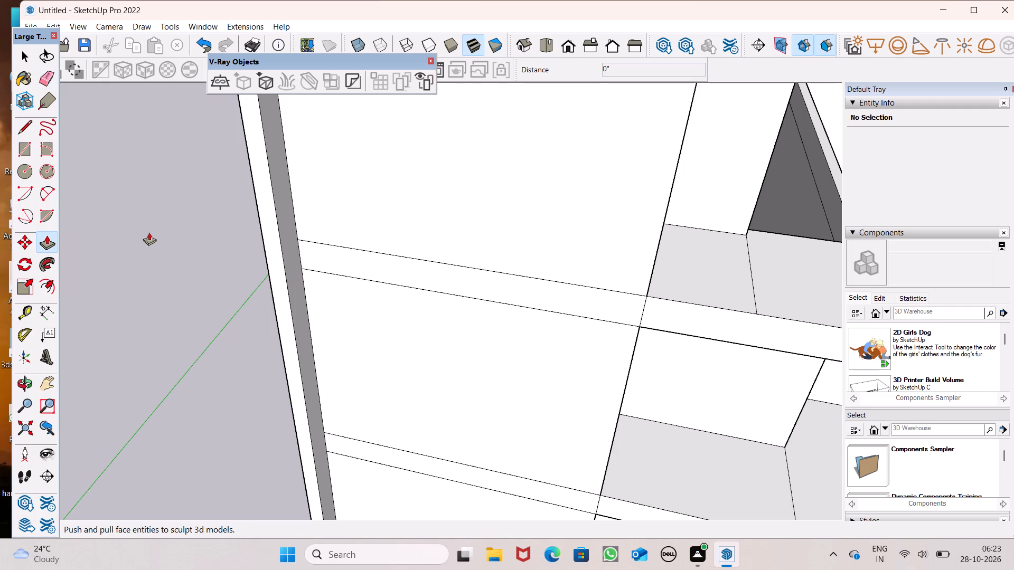
scroll(149, 232, "down", 4)
left_click_drag(240, 246, 256, 263)
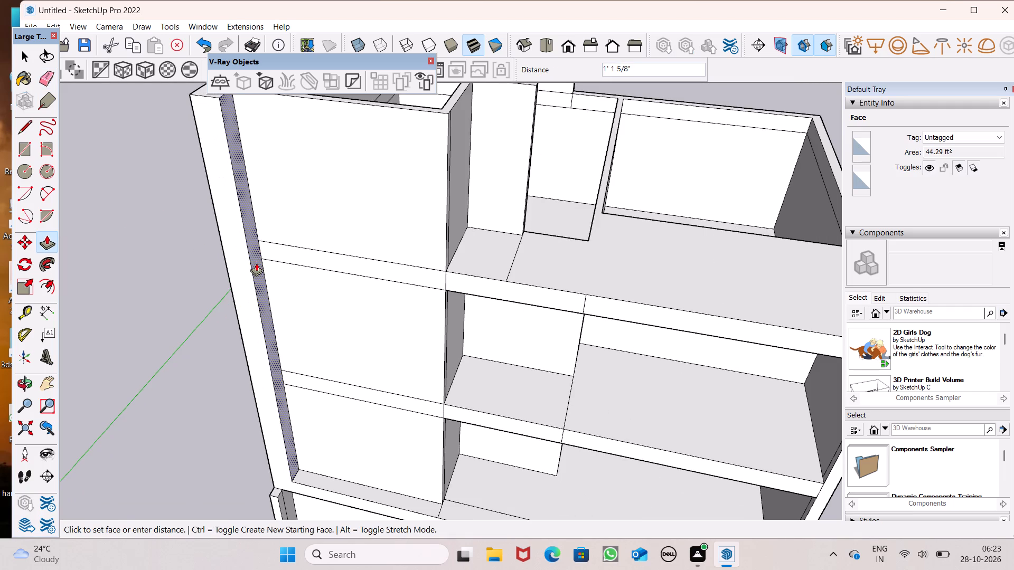
left_click_drag(256, 263, 256, 263)
Push/Pull the widened corner strip's inner side face by about another 1 1/2".
scroll(261, 242, "down", 8)
middle_click_drag(285, 251, 383, 137)
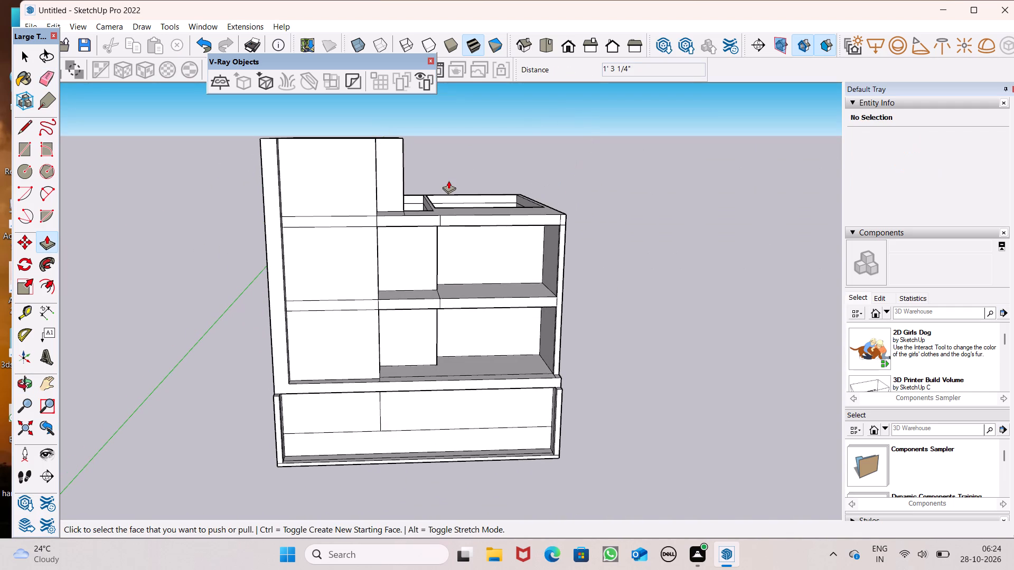
scroll(464, 180, "up", 1)
middle_click_drag(467, 180, 432, 222)
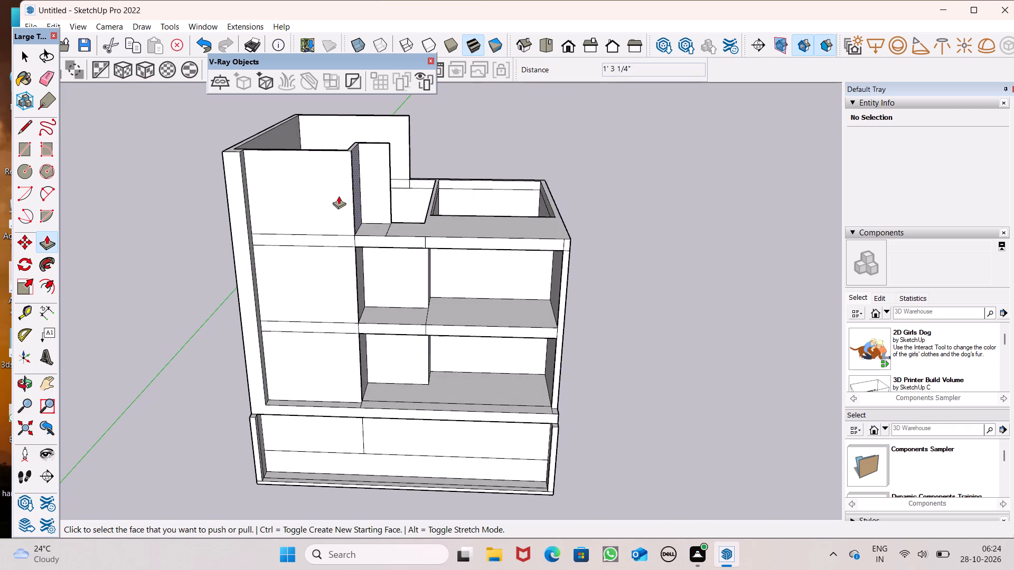
scroll(318, 192, "up", 5)
middle_click_drag(311, 225, 237, 263)
scroll(234, 262, "up", 1)
scroll(190, 251, "up", 2)
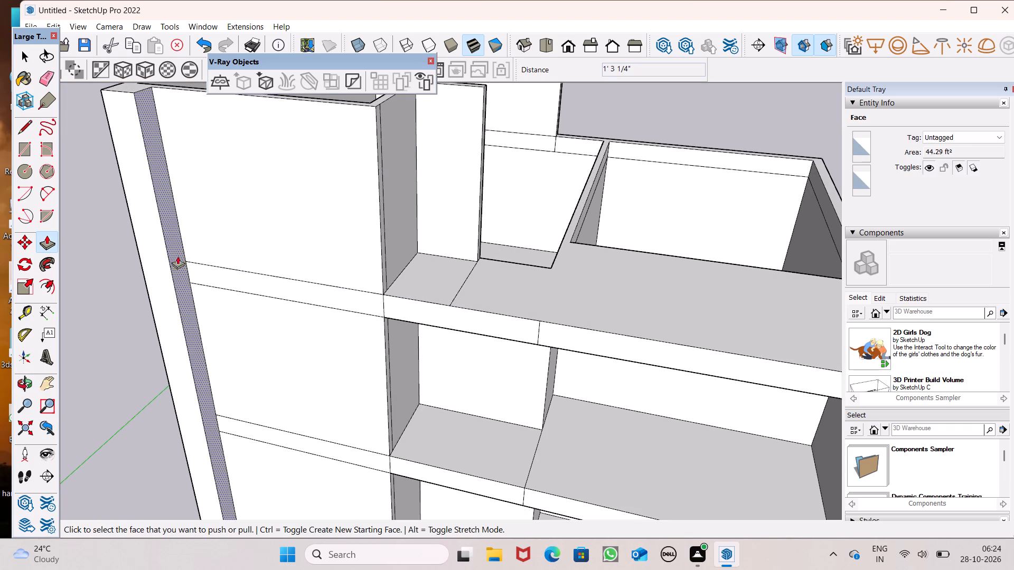
left_click(173, 257)
scroll(176, 232, "down", 6)
middle_click_drag(199, 252, 269, 182)
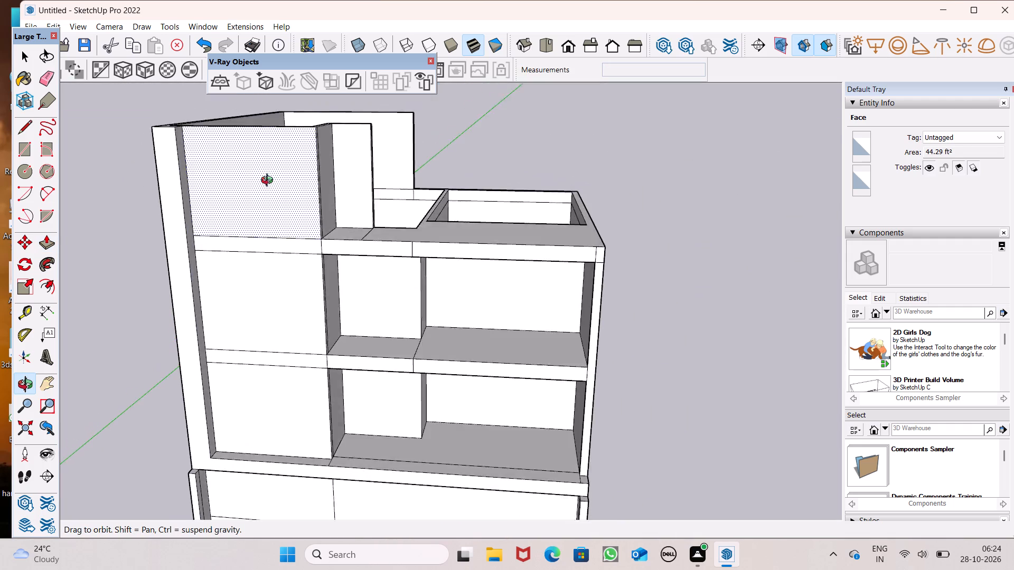
middle_click_drag(269, 182, 286, 171)
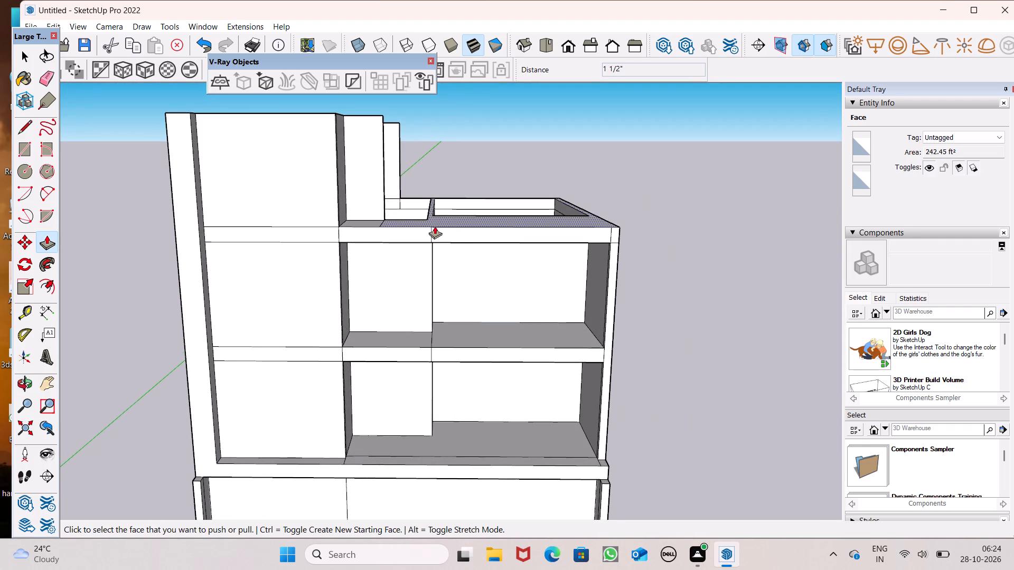
Push/Pull the widened corner strip's inner side face back about 4 13/16", narrowing the strip against the solid front wall.
middle_click_drag(306, 364, 308, 303)
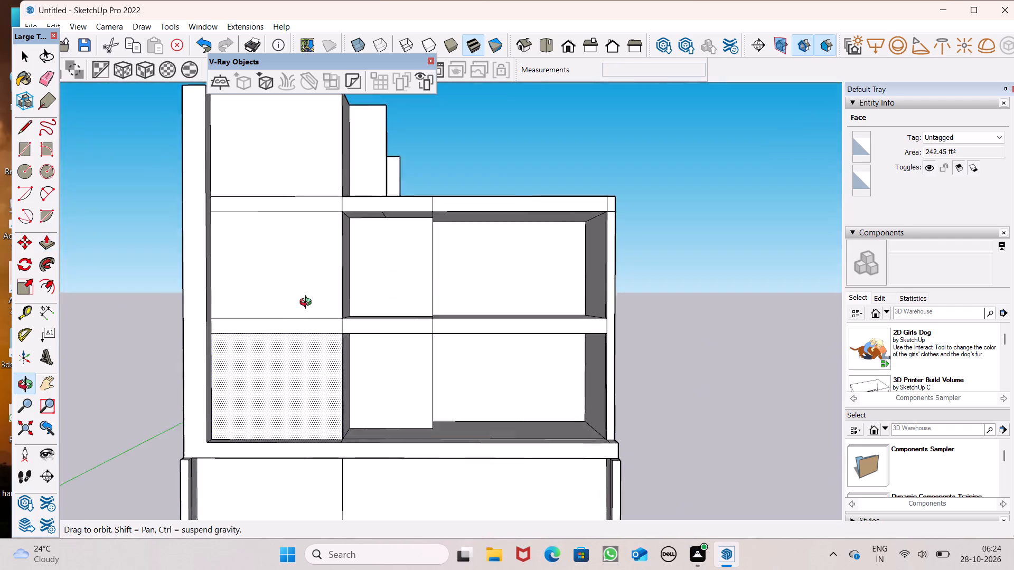
middle_click_drag(308, 303, 193, 377)
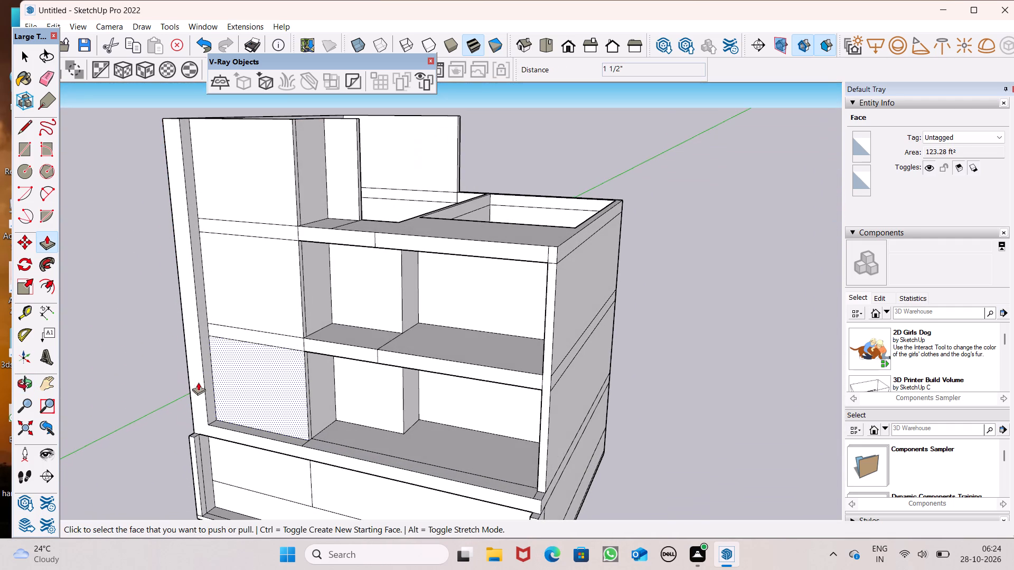
scroll(209, 387, "up", 11)
left_click_drag(211, 415, 209, 419)
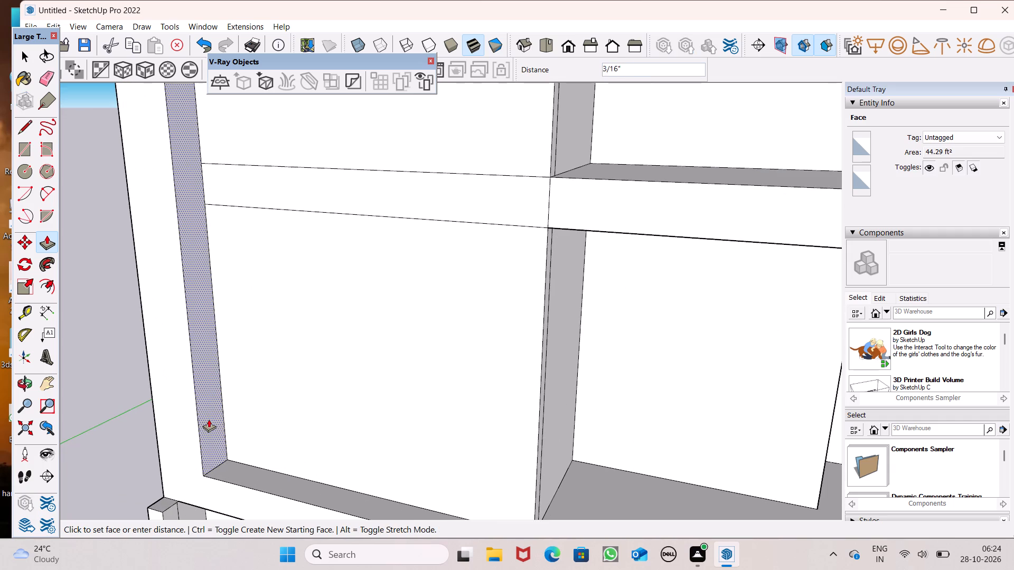
left_click_drag(209, 419, 200, 421)
Examine the narrowed corner strip together with the front facade and the upper storeys from several angles.
scroll(303, 373, "down", 4)
middle_click_drag(302, 395, 312, 392)
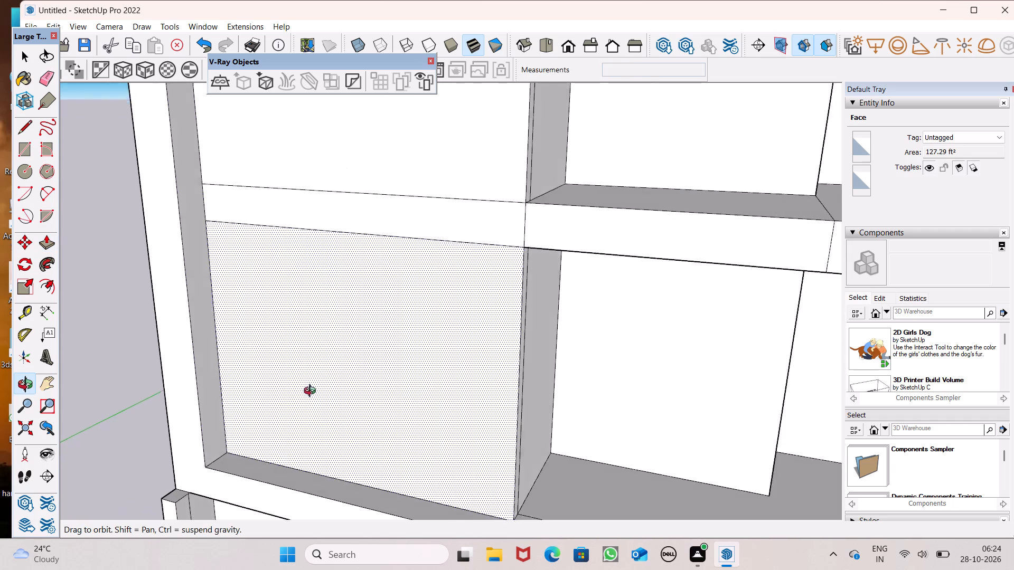
middle_click_drag(312, 392, 368, 294)
scroll(423, 231, "down", 2)
scroll(423, 231, "up", 1)
scroll(423, 231, "down", 12)
scroll(396, 292, "up", 1)
middle_click_drag(396, 292, 475, 467)
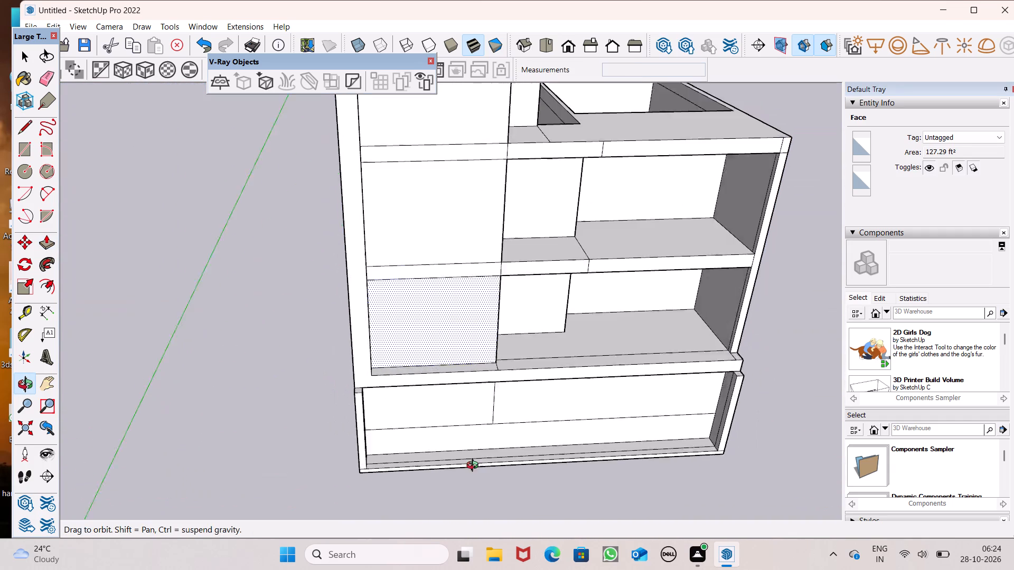
middle_click_drag(475, 467, 490, 492)
scroll(333, 413, "down", 7)
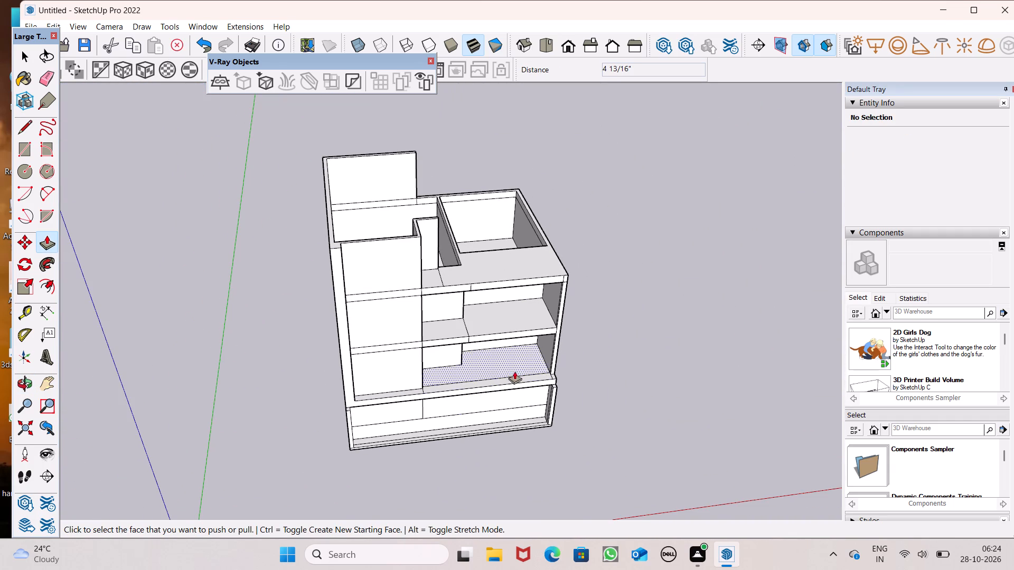
scroll(569, 328, "up", 1)
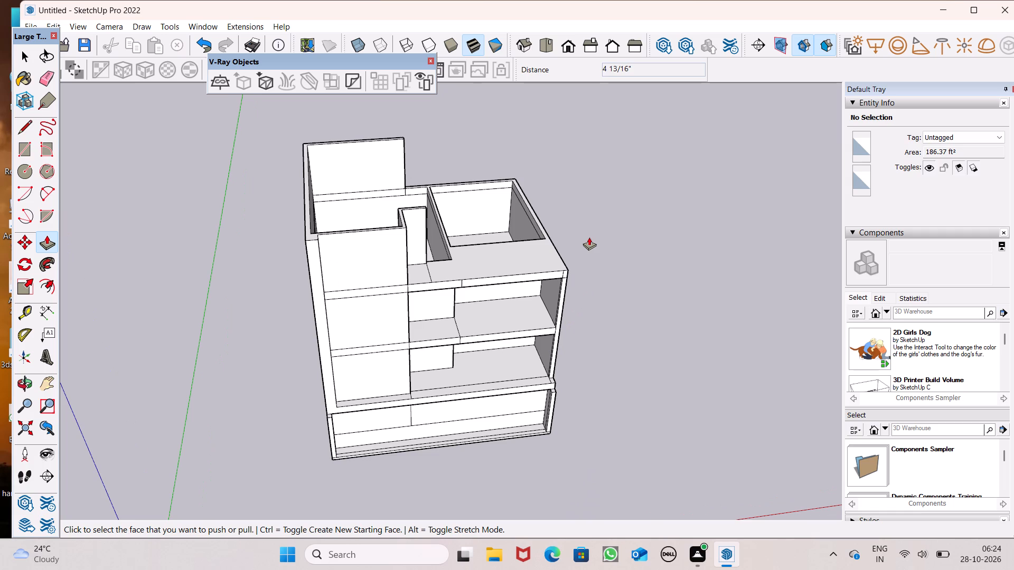
Draw two lines marking off a narrow strip about 3' 4" long at the open front corner of the top slab.
scroll(589, 237, "up", 5)
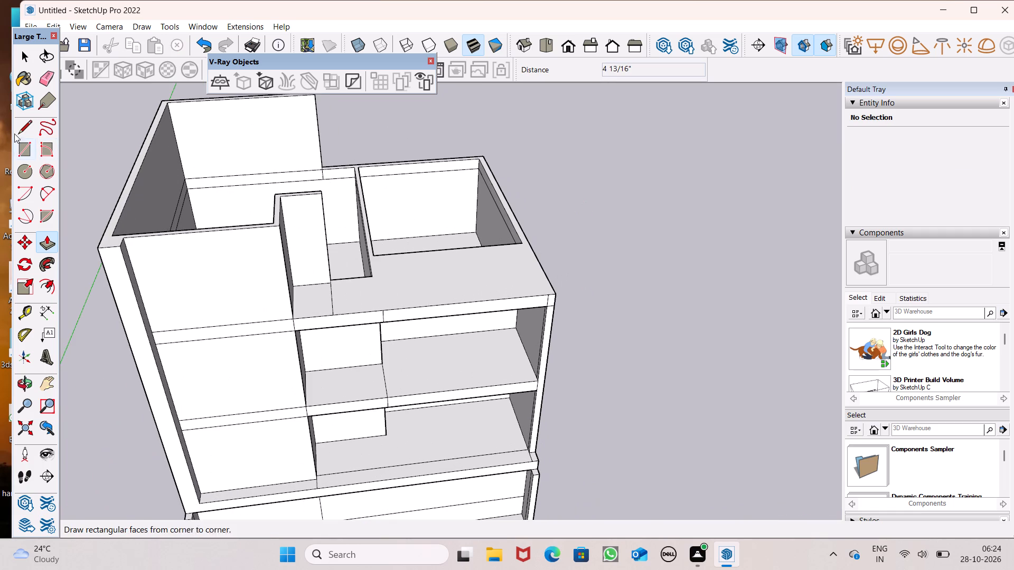
left_click(21, 126)
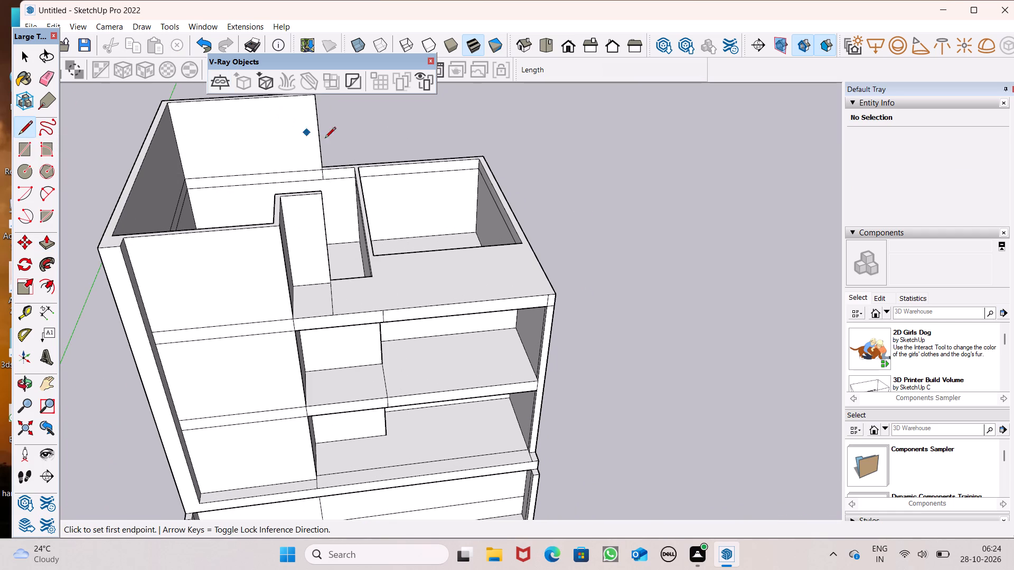
scroll(503, 231, "up", 1)
middle_click_drag(508, 241, 456, 342)
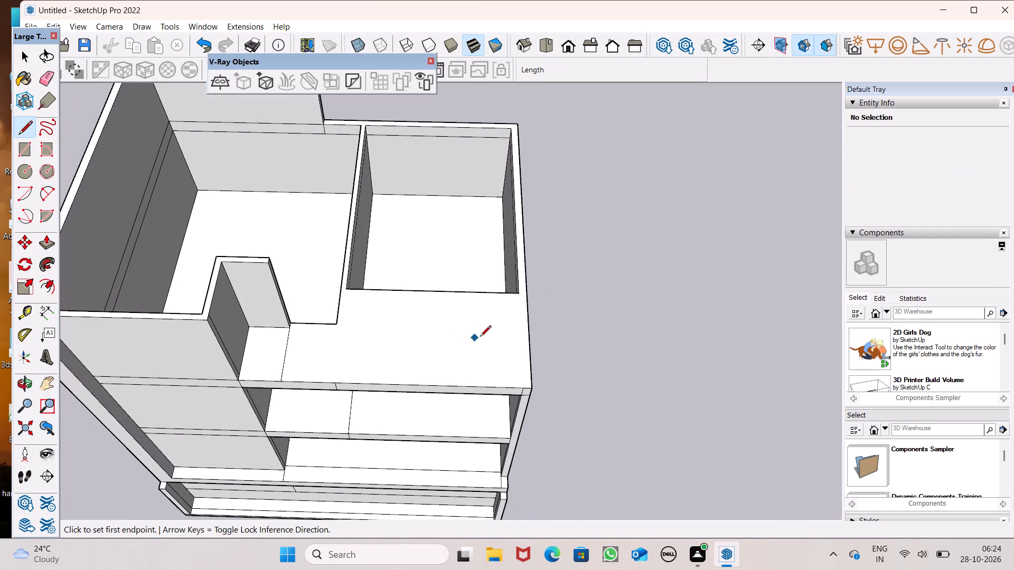
scroll(542, 348, "up", 3)
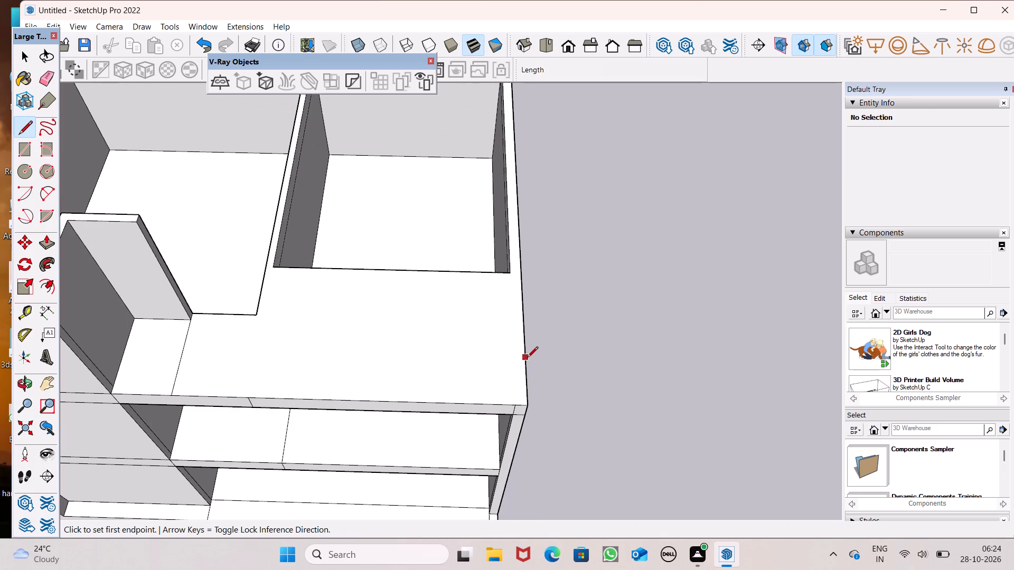
scroll(512, 370, "up", 2)
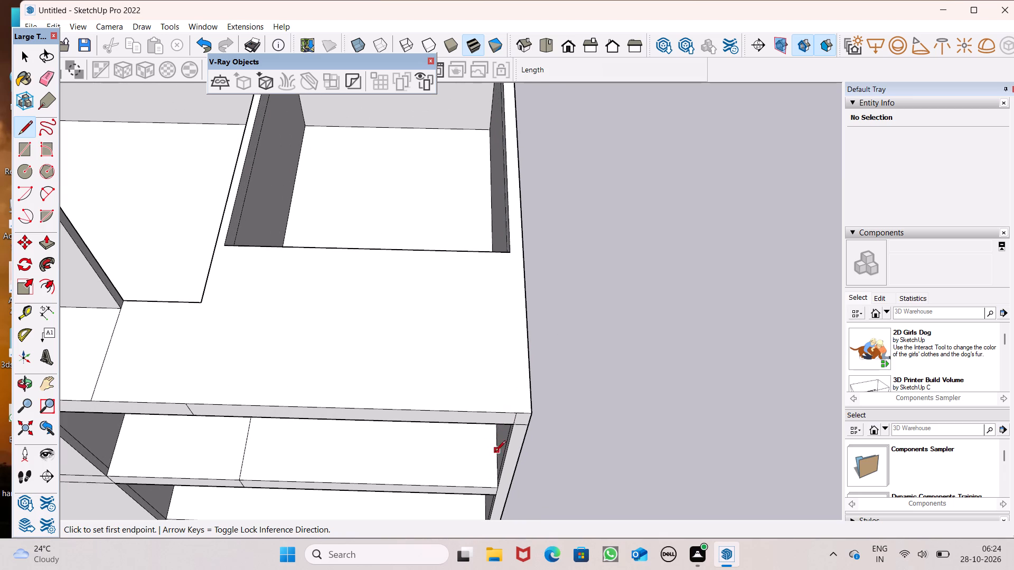
left_click(514, 415)
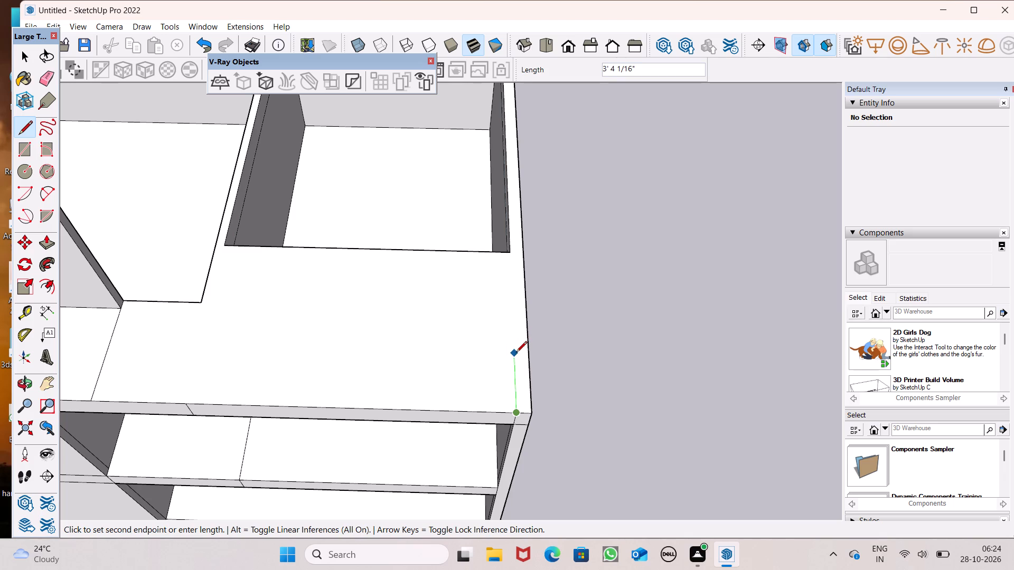
left_click(516, 353)
scroll(520, 353, "up", 8)
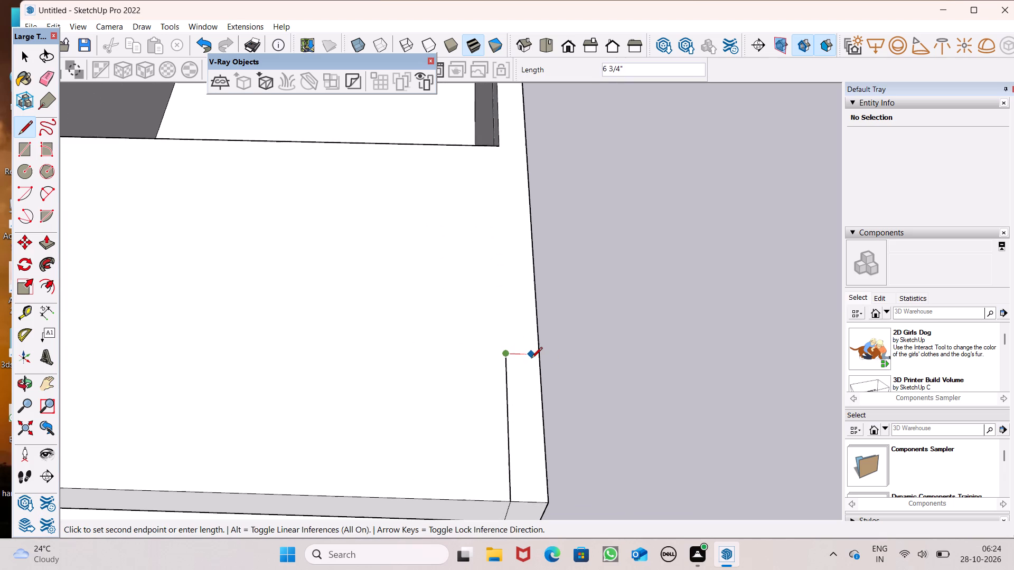
left_click(540, 359)
scroll(558, 344, "down", 8)
scroll(600, 329, "down", 2)
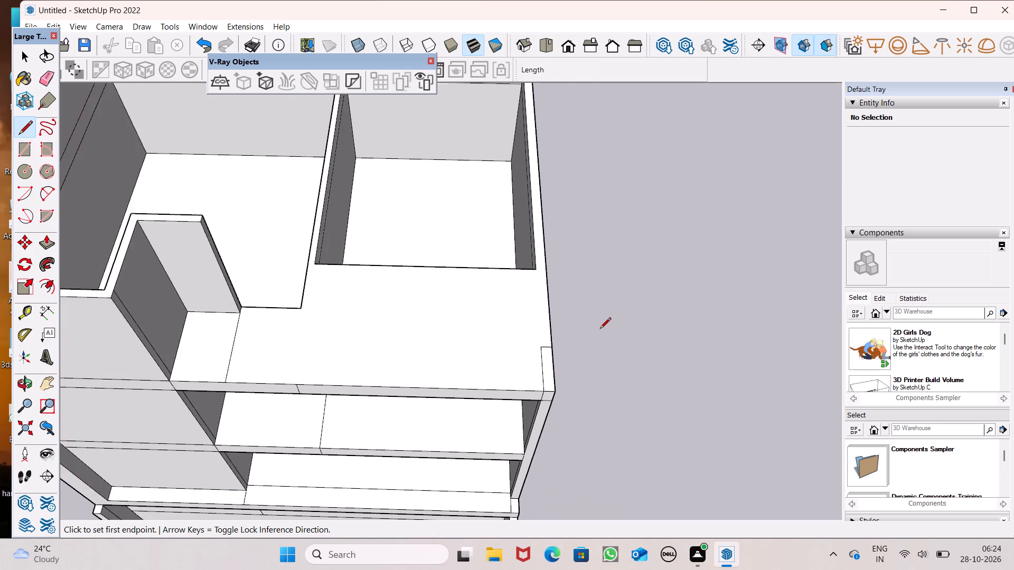
scroll(600, 329, "down", 4)
key("space")
Examine the partial upper storey walls and the marked-off corner of the top slab.
scroll(600, 329, "down", 4)
middle_click_drag(603, 329, 612, 295)
scroll(611, 327, "up", 1)
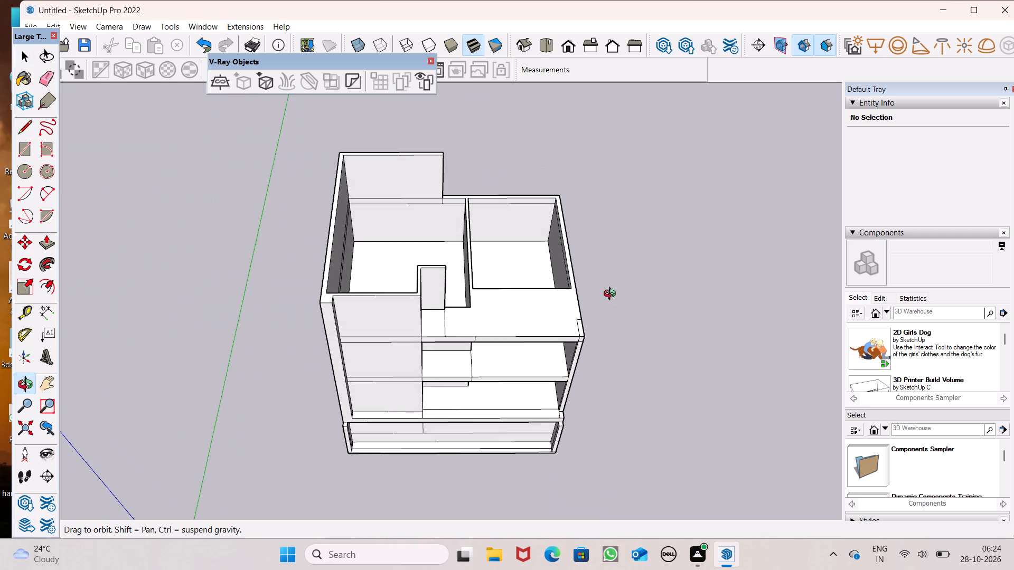
middle_click_drag(612, 295, 551, 246)
scroll(451, 248, "up", 3)
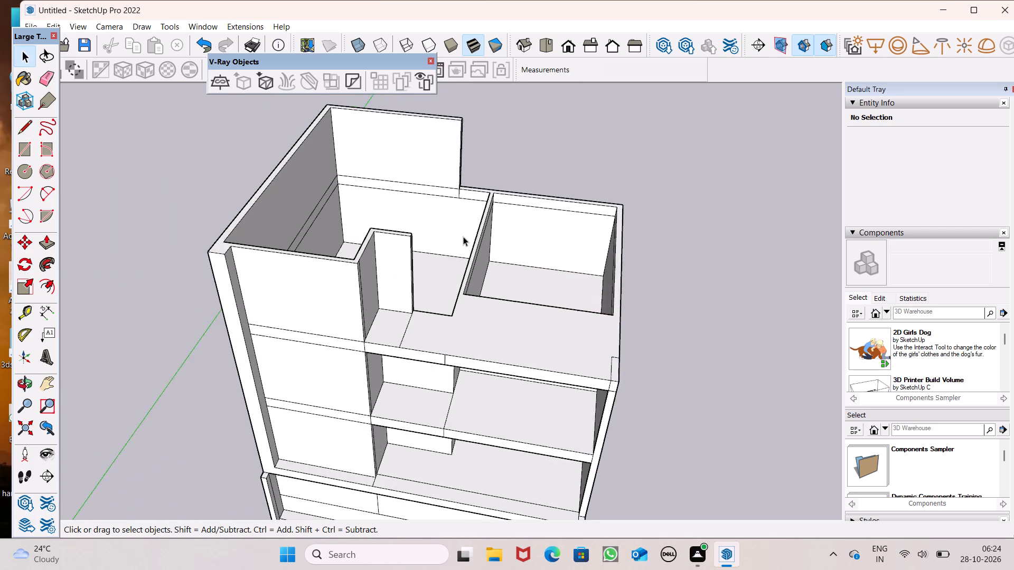
scroll(463, 236, "up", 1)
middle_click_drag(328, 230, 330, 223)
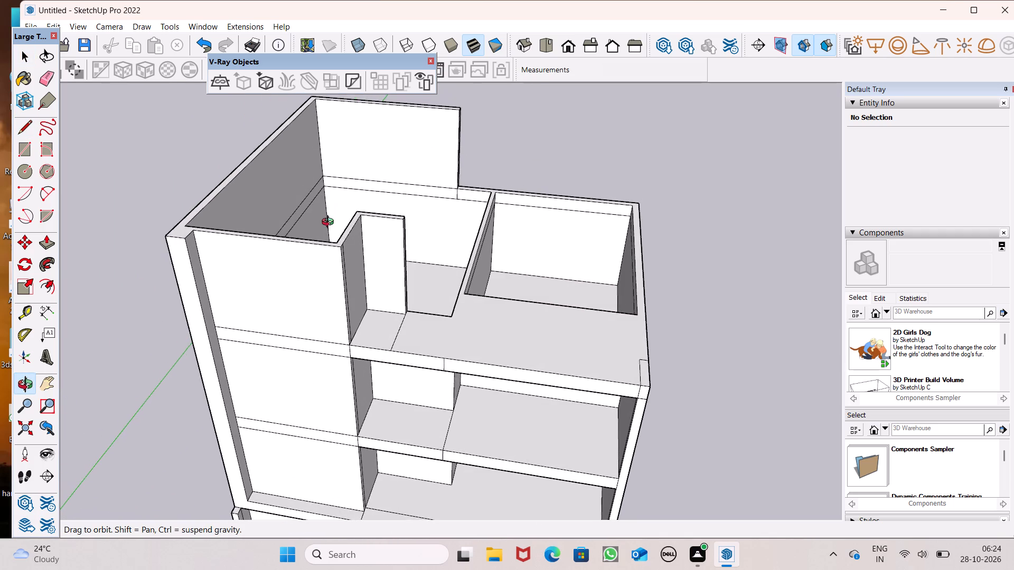
middle_click_drag(330, 223, 327, 237)
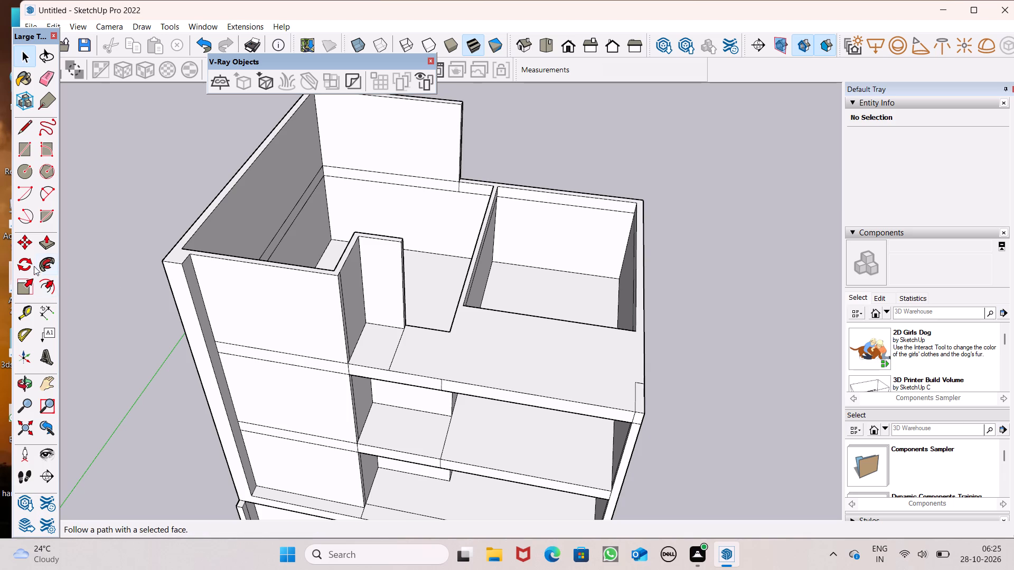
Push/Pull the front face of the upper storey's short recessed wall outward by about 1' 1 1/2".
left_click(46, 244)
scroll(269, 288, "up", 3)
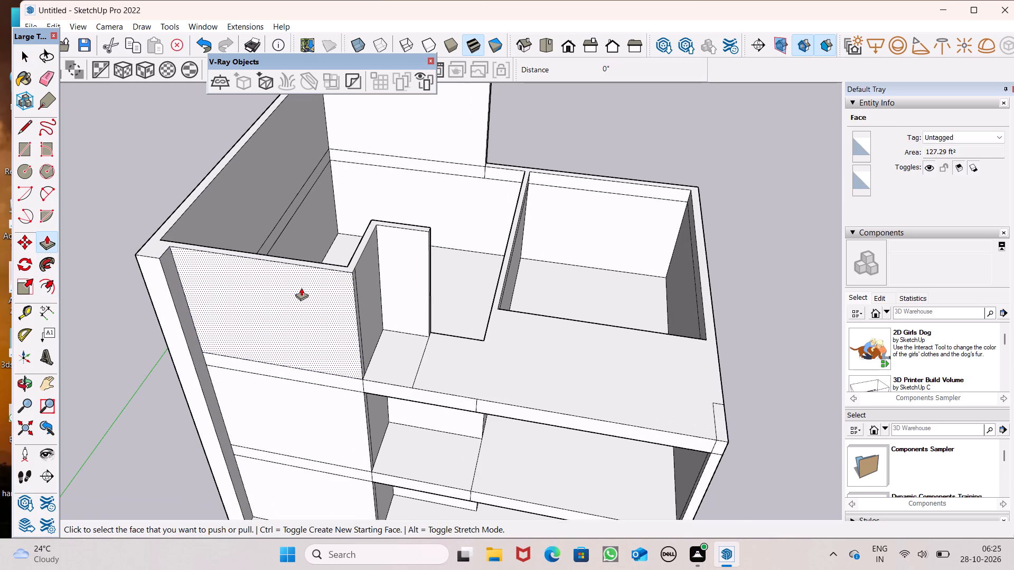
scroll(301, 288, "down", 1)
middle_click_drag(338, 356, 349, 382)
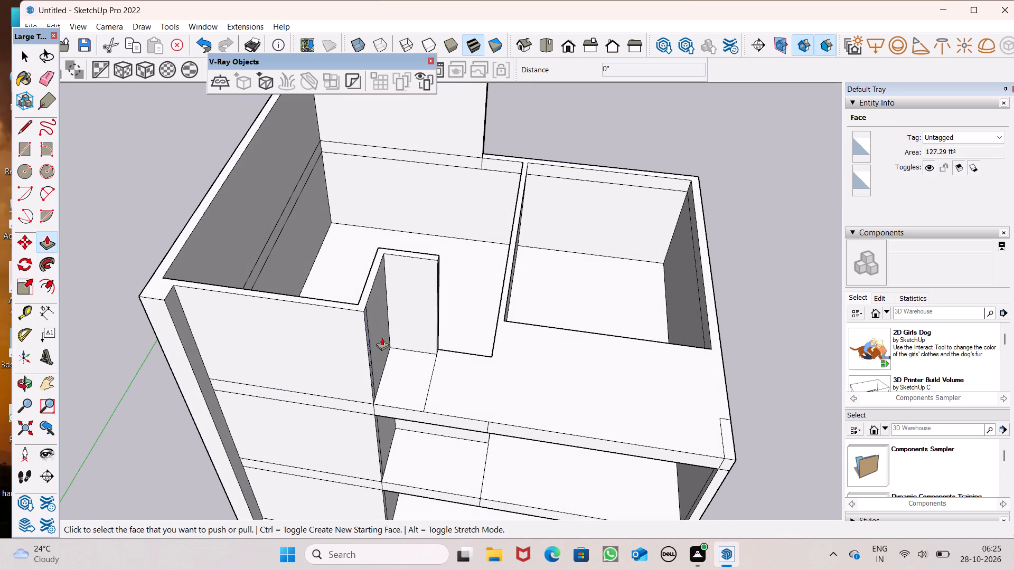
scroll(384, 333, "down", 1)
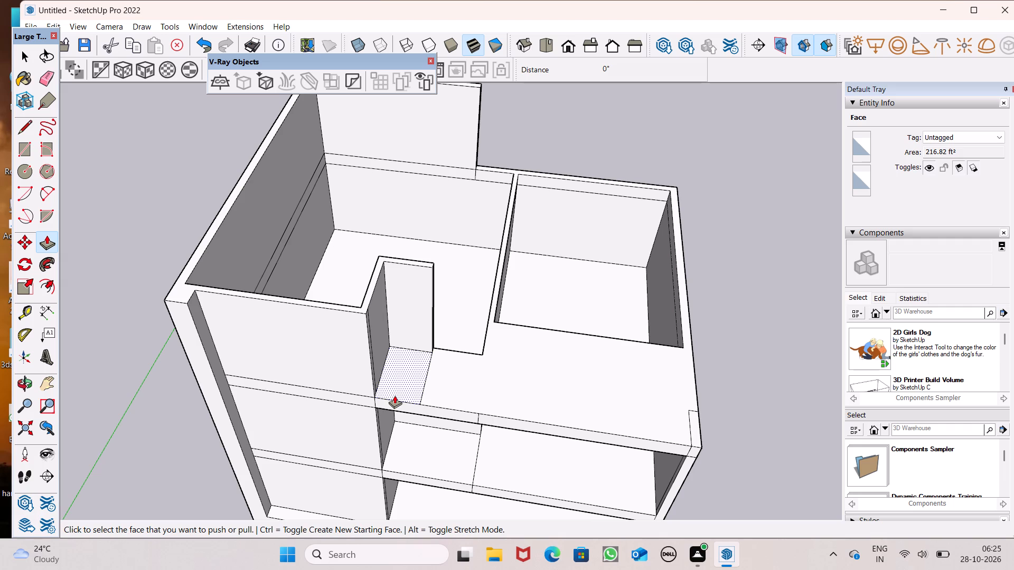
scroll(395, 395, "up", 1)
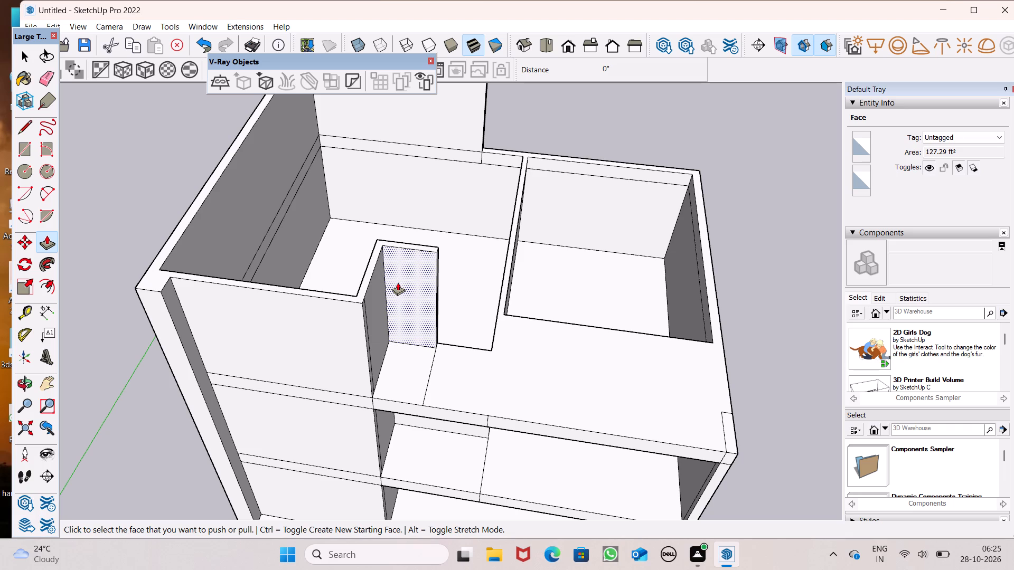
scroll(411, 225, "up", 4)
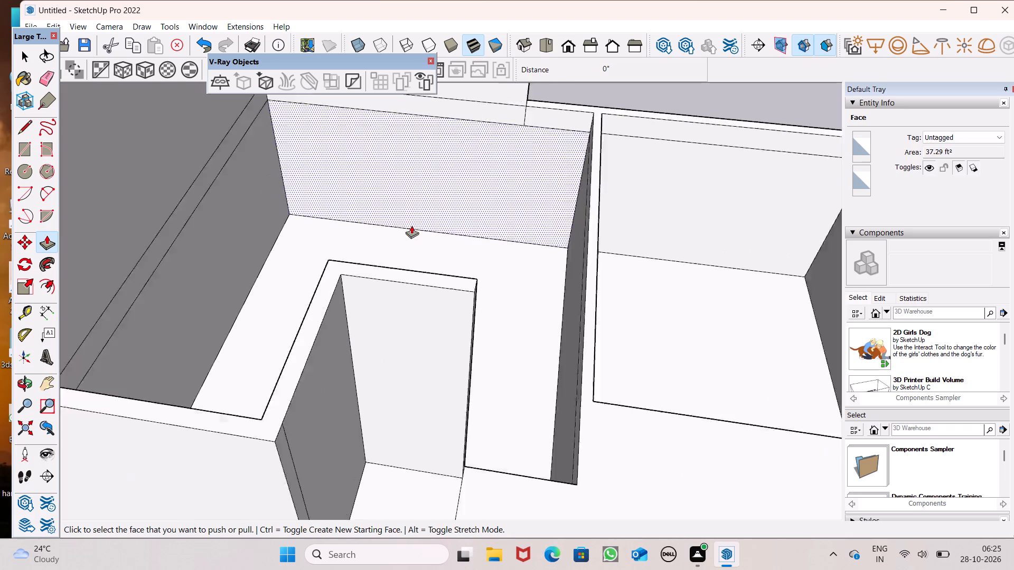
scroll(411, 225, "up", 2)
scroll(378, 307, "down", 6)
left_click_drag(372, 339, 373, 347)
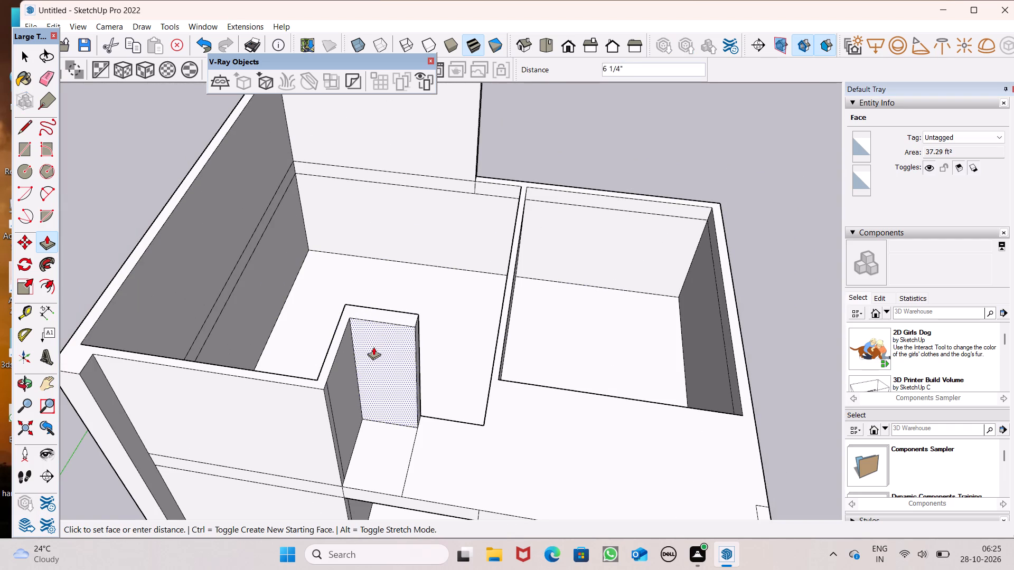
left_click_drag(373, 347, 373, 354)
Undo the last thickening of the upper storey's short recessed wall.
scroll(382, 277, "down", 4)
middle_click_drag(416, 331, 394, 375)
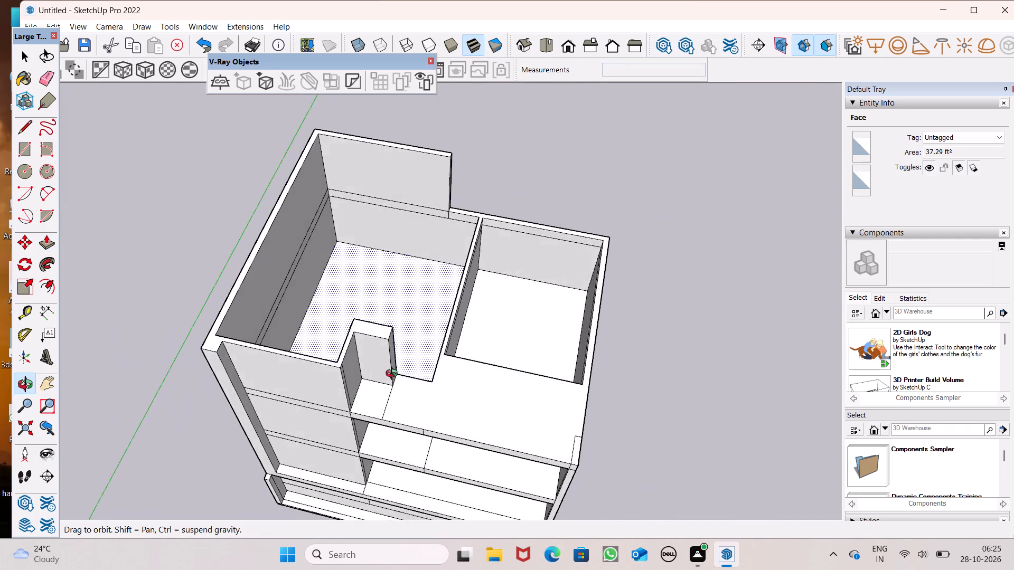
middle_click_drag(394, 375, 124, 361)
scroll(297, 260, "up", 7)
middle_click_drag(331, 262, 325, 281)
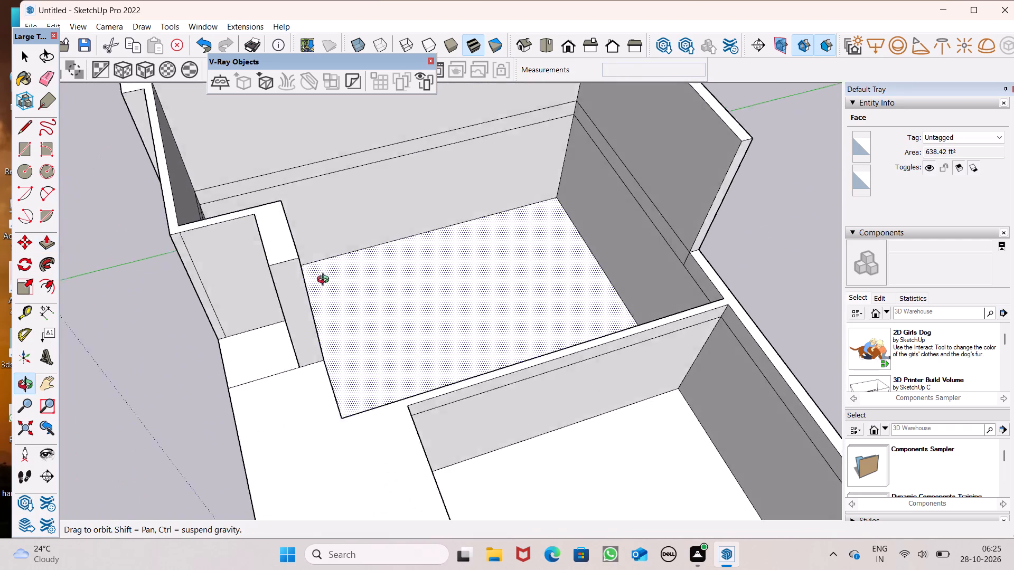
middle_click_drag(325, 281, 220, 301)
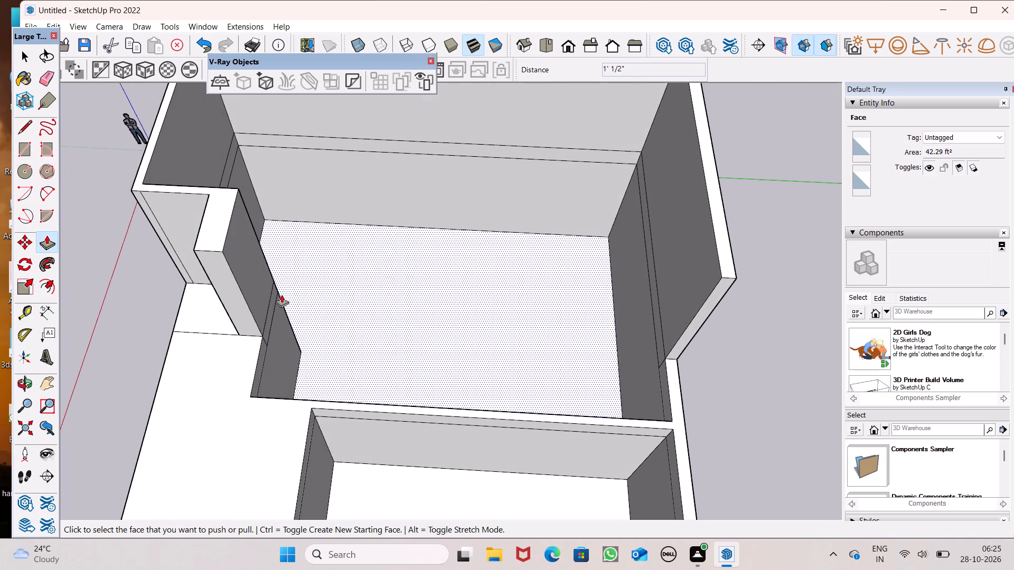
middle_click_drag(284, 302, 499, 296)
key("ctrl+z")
Examine the short recessed wall, the front facade and the top of the projecting corner strip.
scroll(408, 371, "up", 1)
middle_click_drag(408, 372, 416, 362)
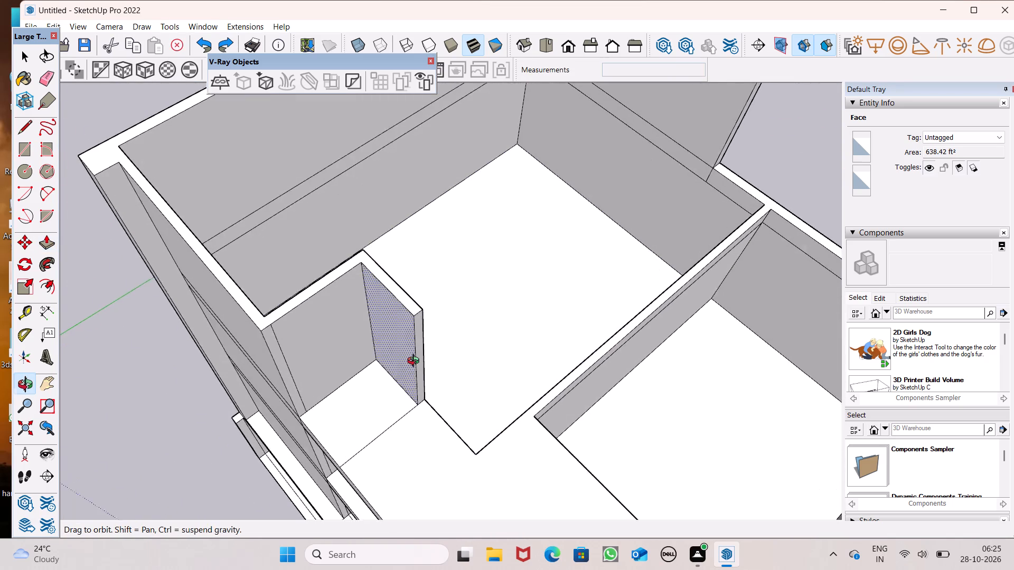
middle_click_drag(416, 362, 495, 299)
scroll(361, 265, "down", 4)
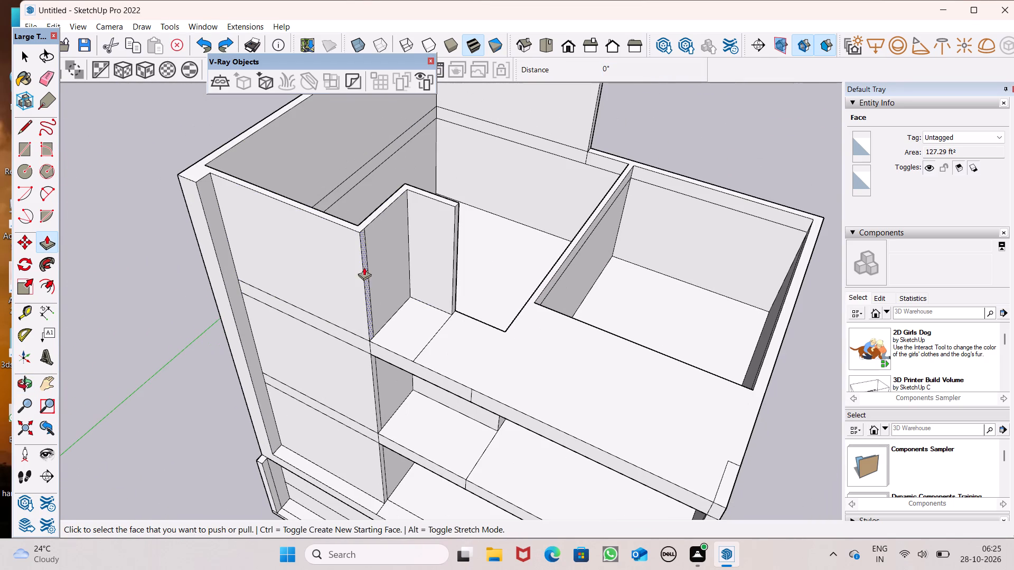
scroll(379, 296, "down", 5)
middle_click_drag(369, 329, 538, 267)
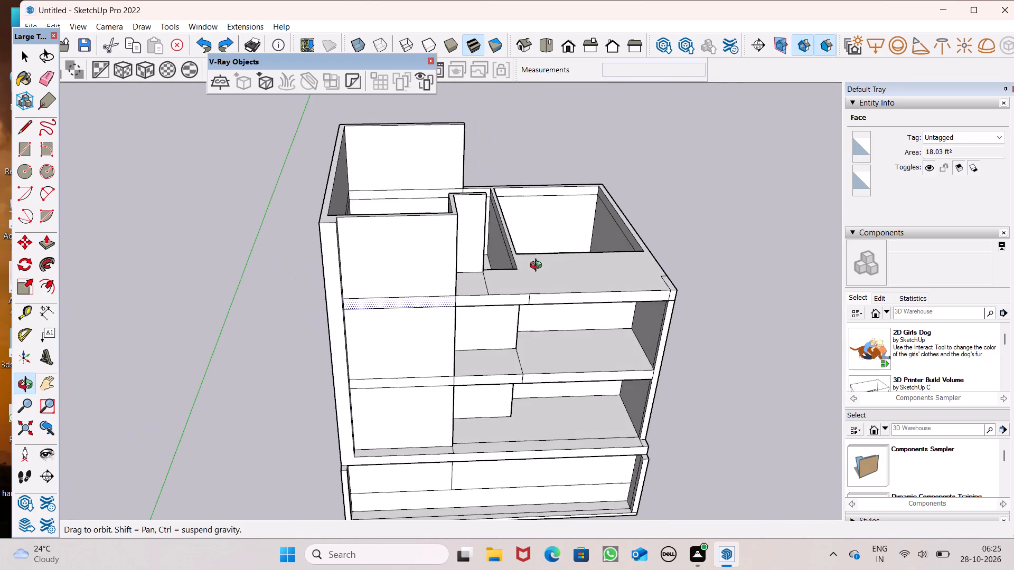
middle_click_drag(538, 267, 479, 293)
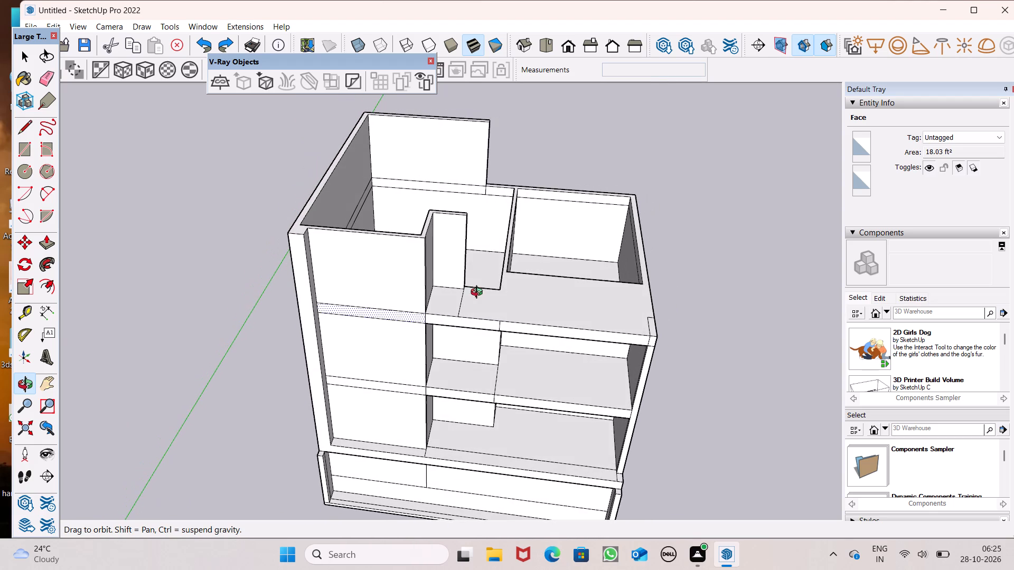
middle_click_drag(479, 293, 479, 293)
scroll(469, 306, "down", 3)
scroll(346, 250, "up", 2)
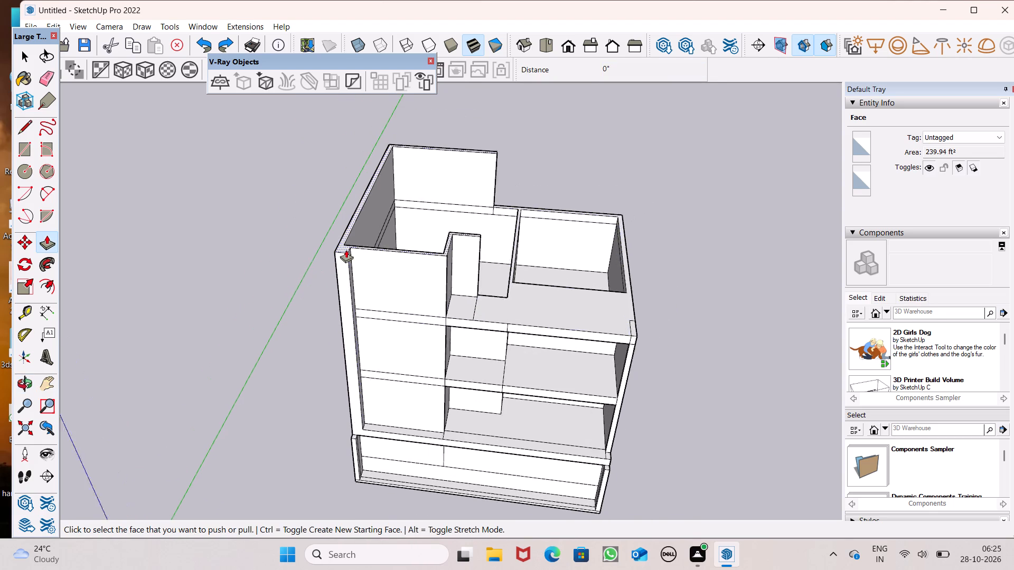
scroll(346, 250, "up", 6)
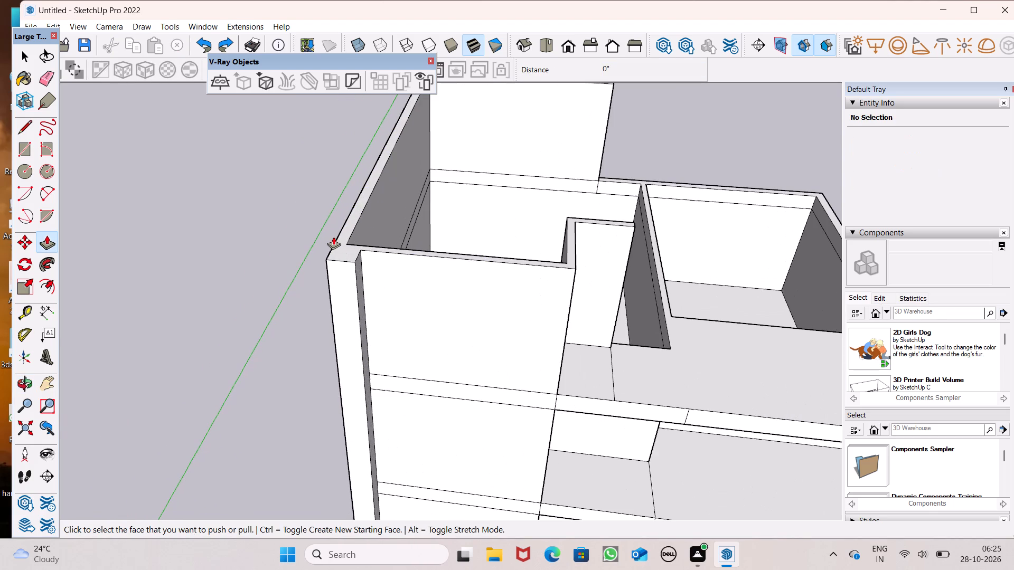
scroll(333, 236, "up", 1)
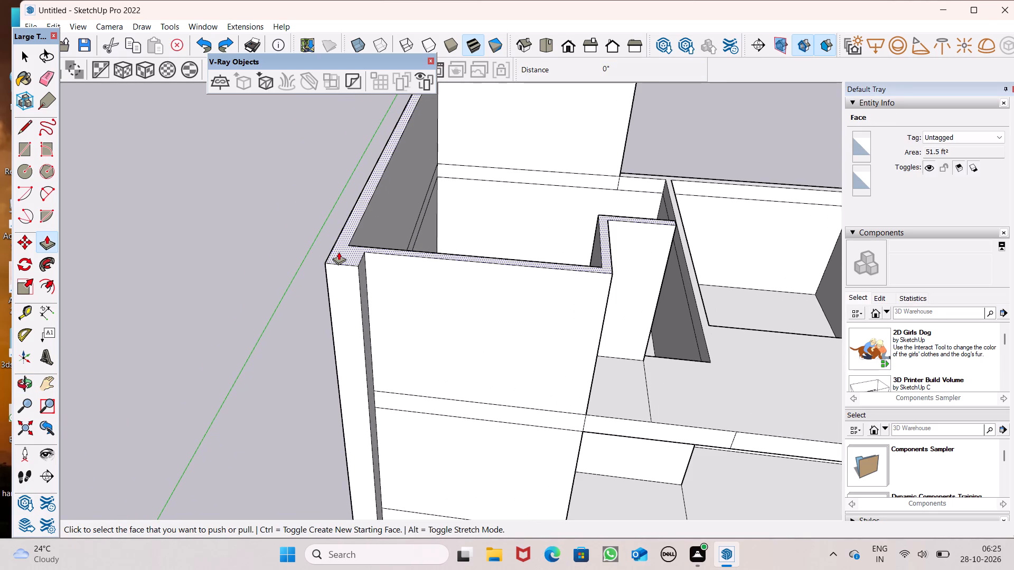
Push/Pull the top face of the partial upper storey's walls upward by 1'5".
left_click_drag(339, 252, 339, 240, "ctrl")
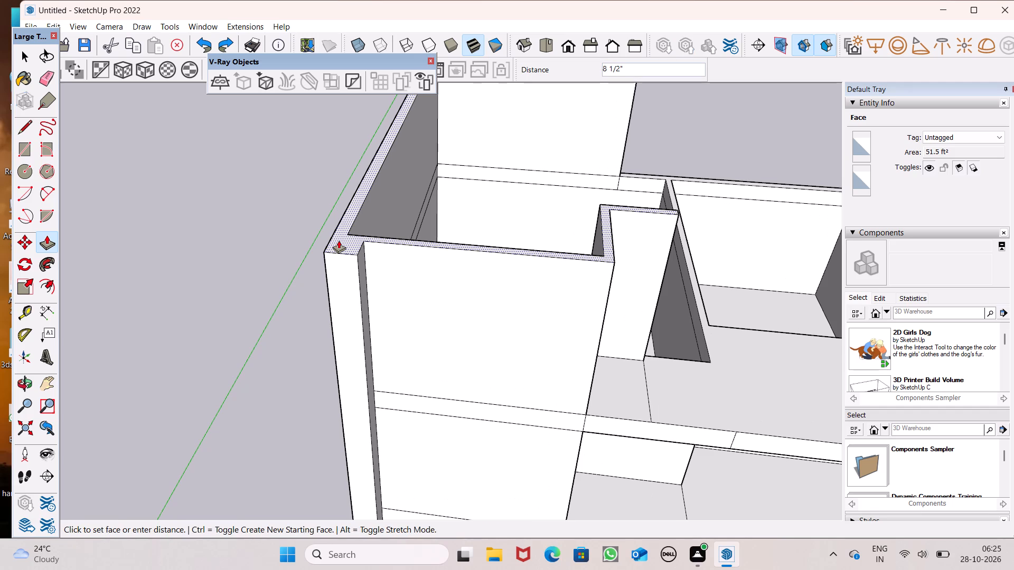
left_click_drag(339, 240, 343, 217, "ctrl")
type("1'5\"")
key("Return")
Push/Pull the side of the projecting corner strip's top band along the front facade until it aligns with the short recessed wall's outer end.
scroll(309, 229, "down", 3)
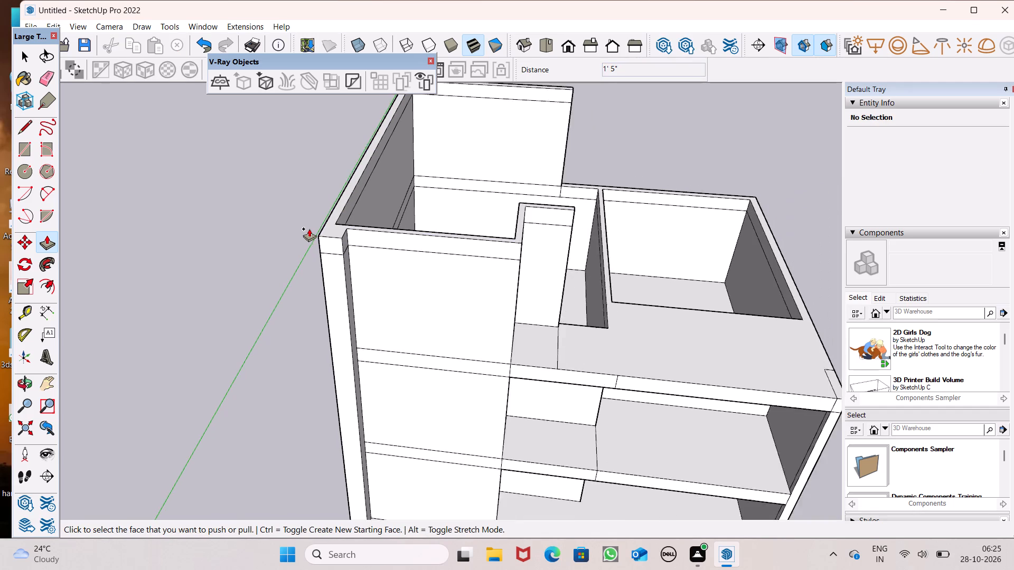
scroll(309, 229, "down", 6)
middle_click_drag(334, 232, 281, 196)
scroll(417, 227, "up", 1)
middle_click_drag(462, 245, 410, 246)
scroll(459, 246, "up", 1)
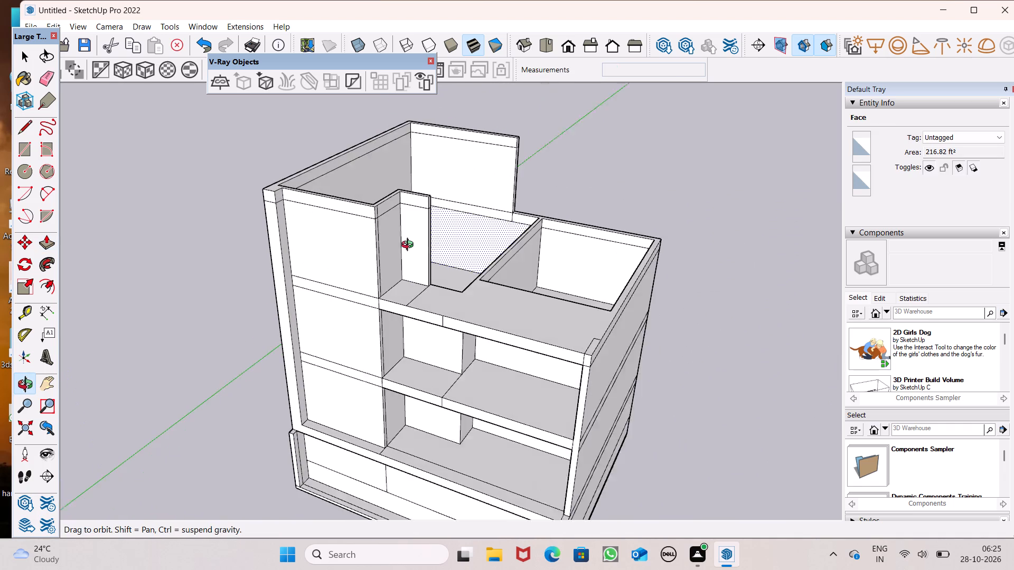
middle_click_drag(410, 246, 418, 279)
scroll(391, 248, "up", 5)
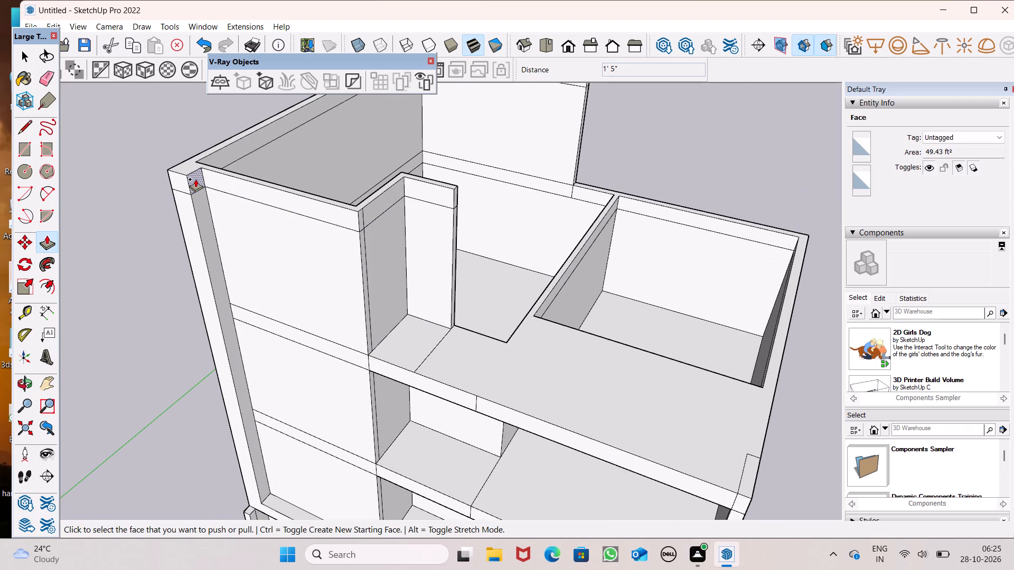
left_click_drag(195, 181, 337, 223)
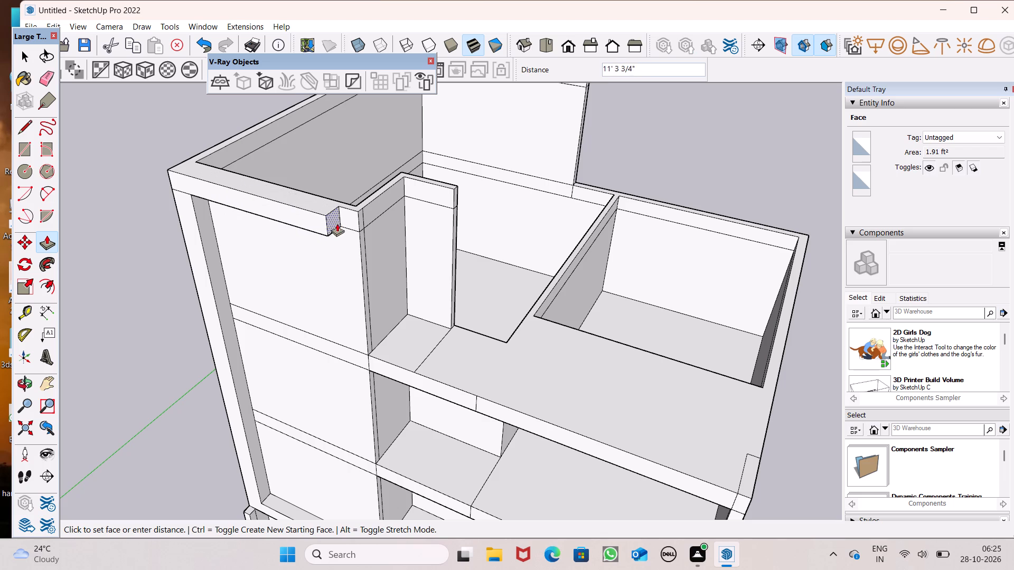
left_click_drag(337, 223, 400, 238)
left_click_drag(349, 223, 380, 230)
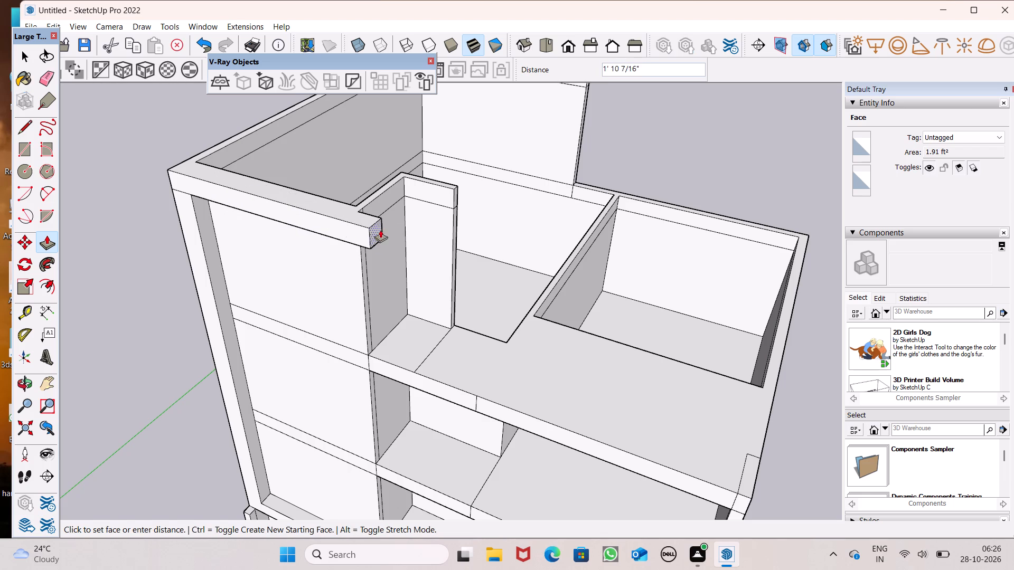
left_click_drag(380, 230, 455, 190)
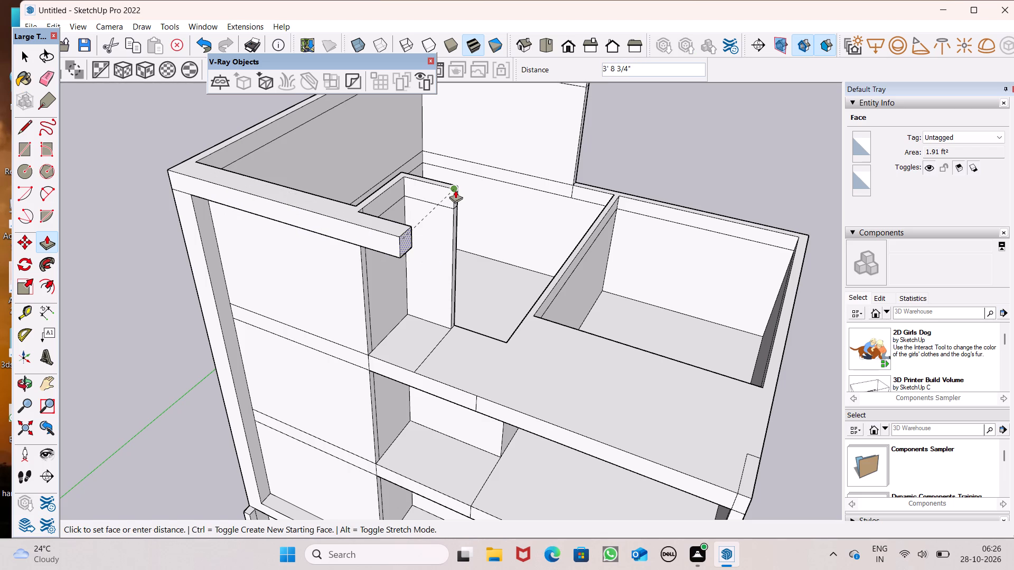
left_click_drag(455, 190, 456, 190)
Push/Pull the inner side of the projecting top band's free end back about 4' 11 5/16" to the end of the short recessed wall.
middle_click_drag(452, 248, 315, 297)
scroll(382, 290, "up", 1)
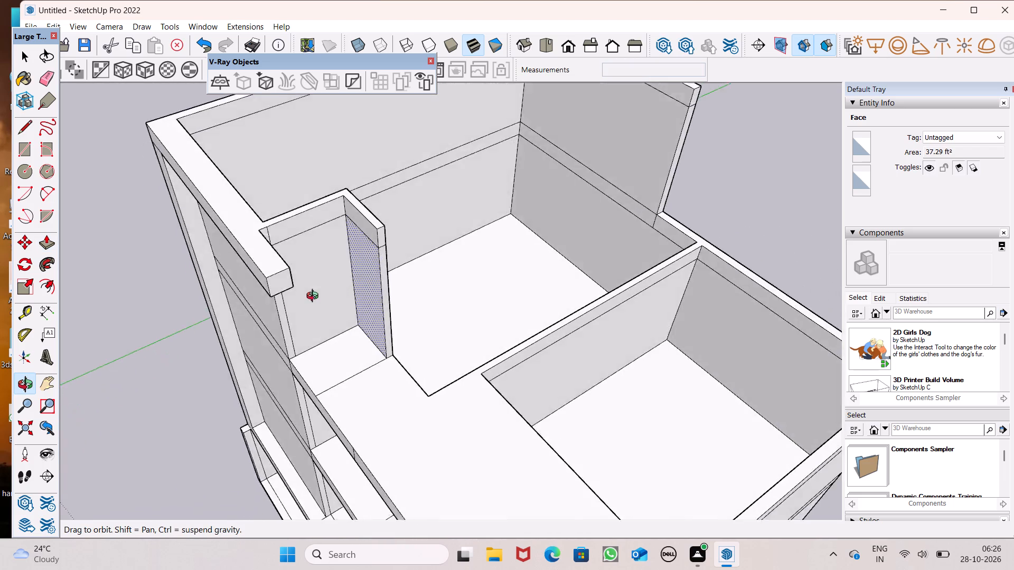
middle_click_drag(315, 297, 252, 296)
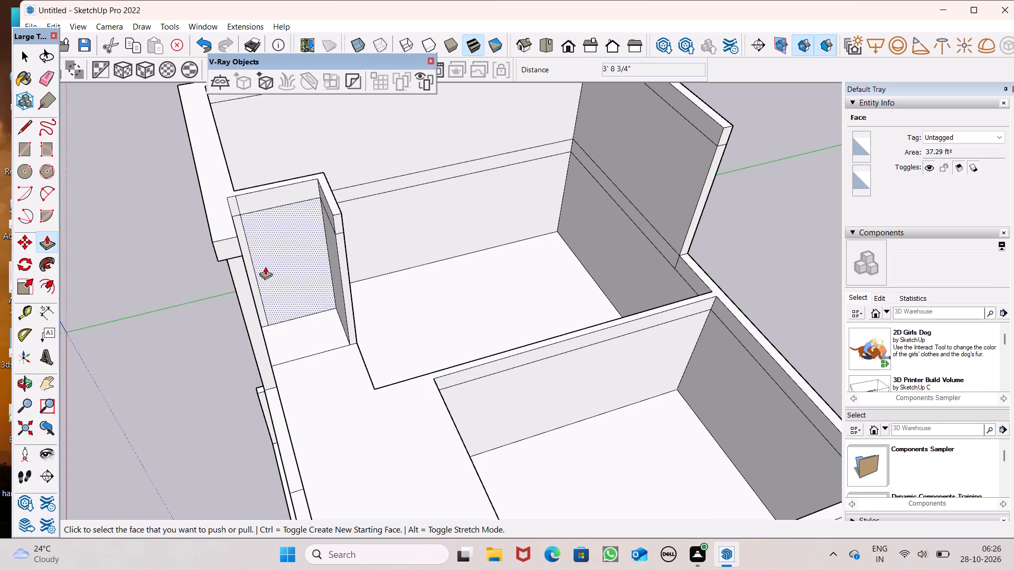
scroll(266, 266, "down", 1)
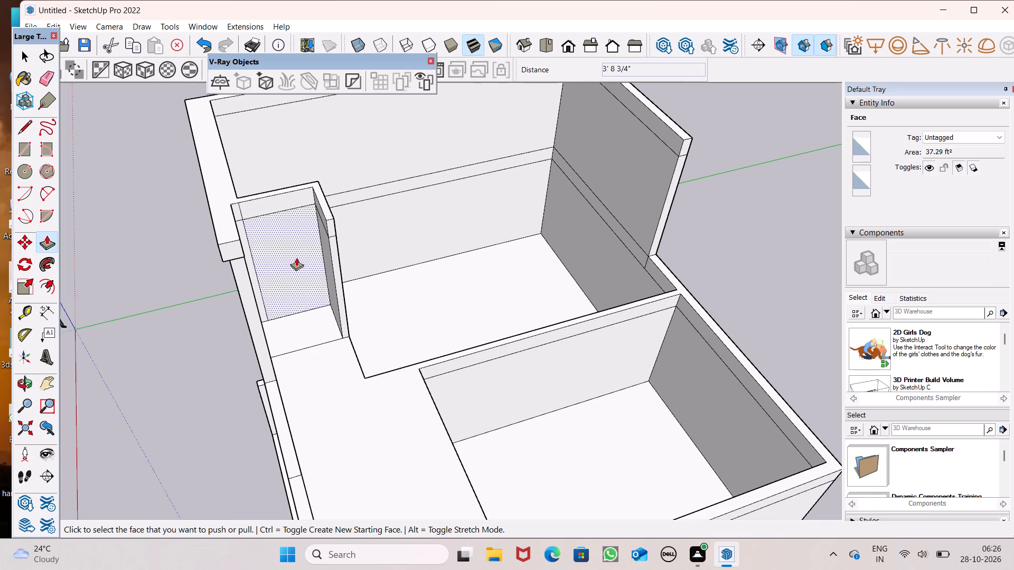
scroll(329, 235, "down", 1)
middle_click_drag(287, 231, 240, 274)
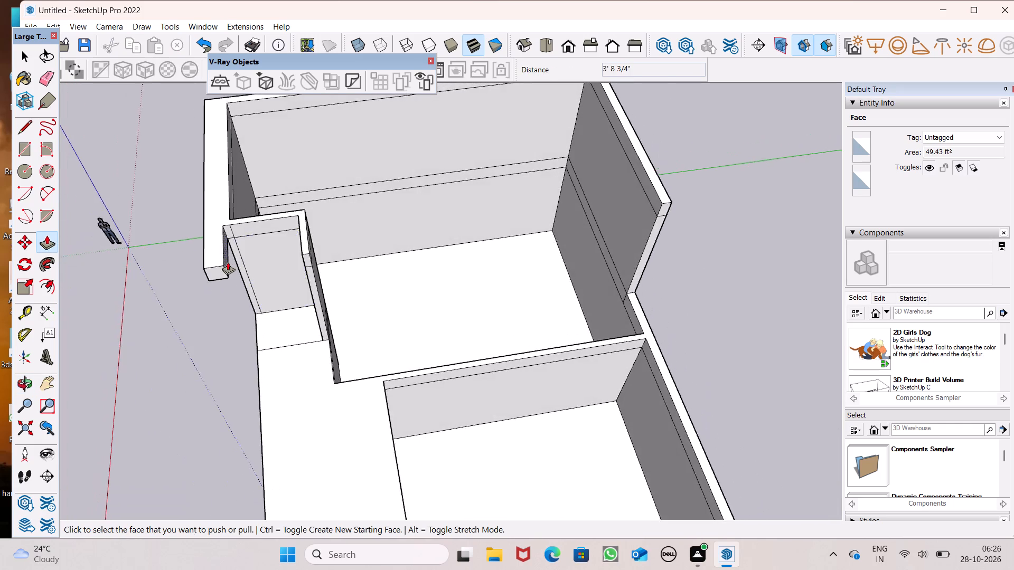
scroll(228, 262, "up", 6)
left_click_drag(226, 262, 259, 254)
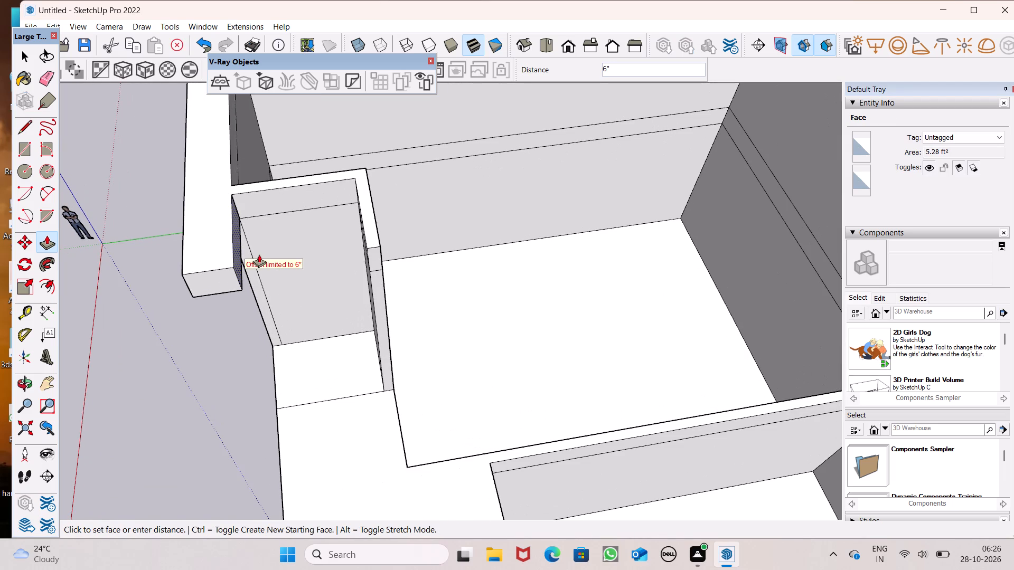
left_click_drag(259, 254, 382, 250)
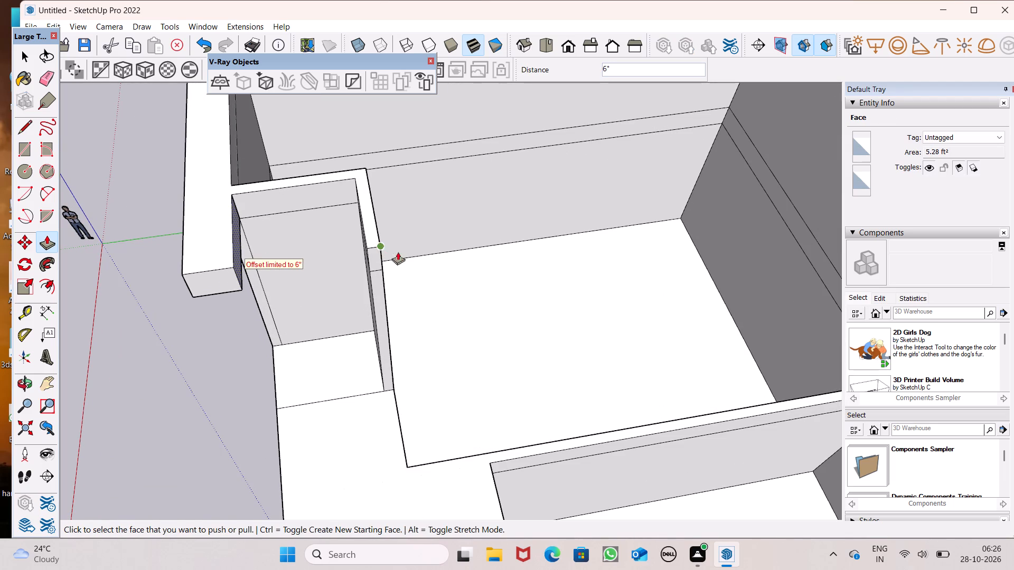
scroll(411, 184, "up", 6)
scroll(311, 247, "down", 2)
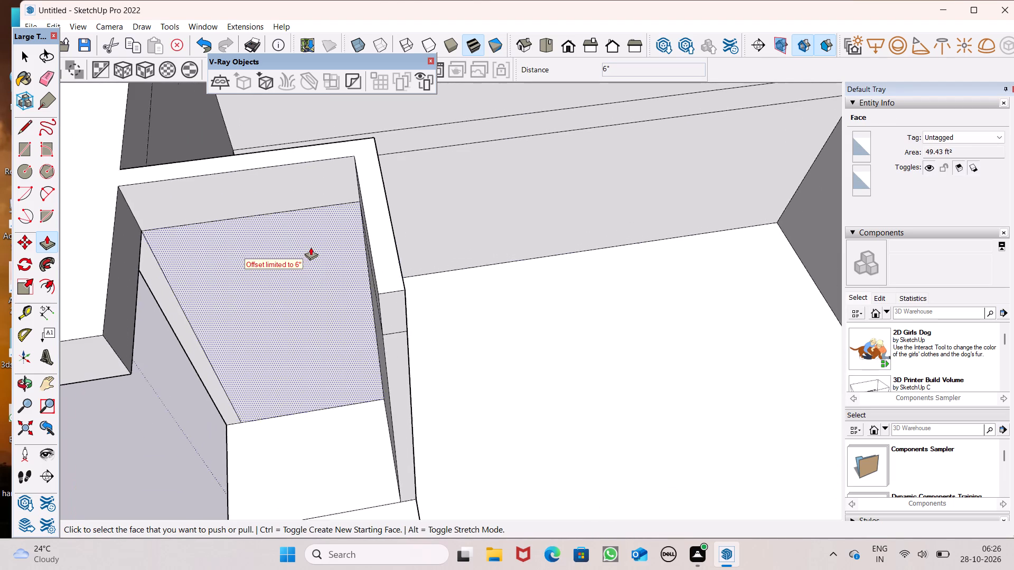
scroll(311, 247, "down", 2)
left_click_drag(175, 302, 212, 301)
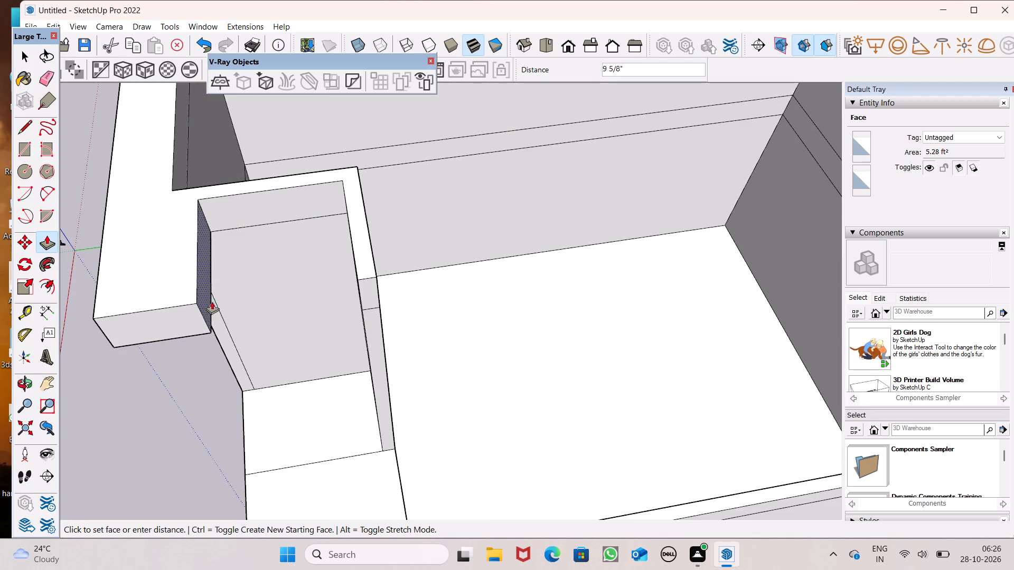
left_click_drag(212, 301, 362, 277)
Examine the front facade and the top band that spans the upper storey.
scroll(406, 250, "down", 14)
middle_click_drag(378, 279, 539, 198)
scroll(284, 235, "down", 1)
middle_click_drag(298, 262, 621, 123)
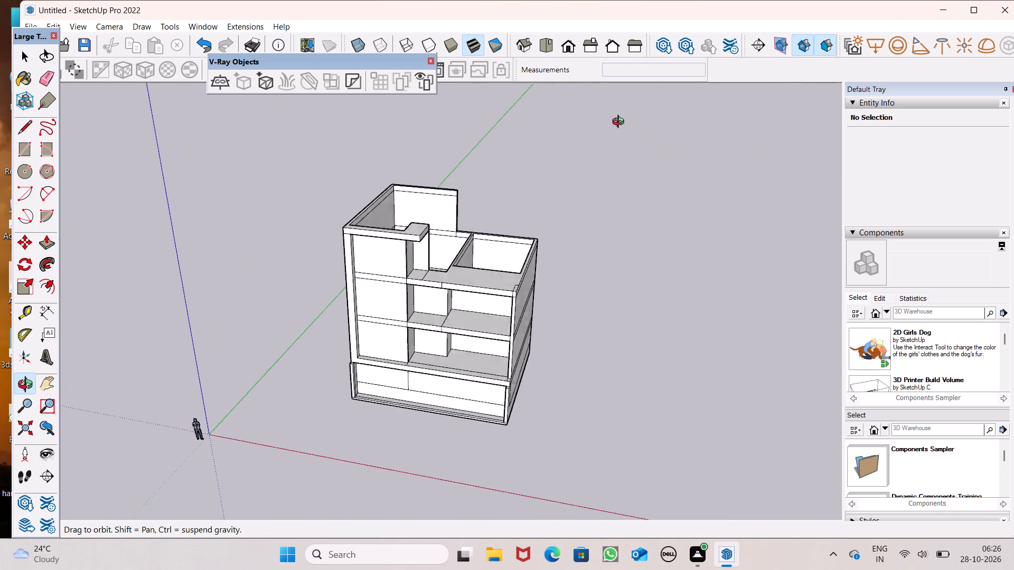
middle_click_drag(621, 123, 633, 120)
scroll(531, 212, "up", 6)
scroll(530, 213, "down", 1)
middle_click_drag(606, 251, 627, 224)
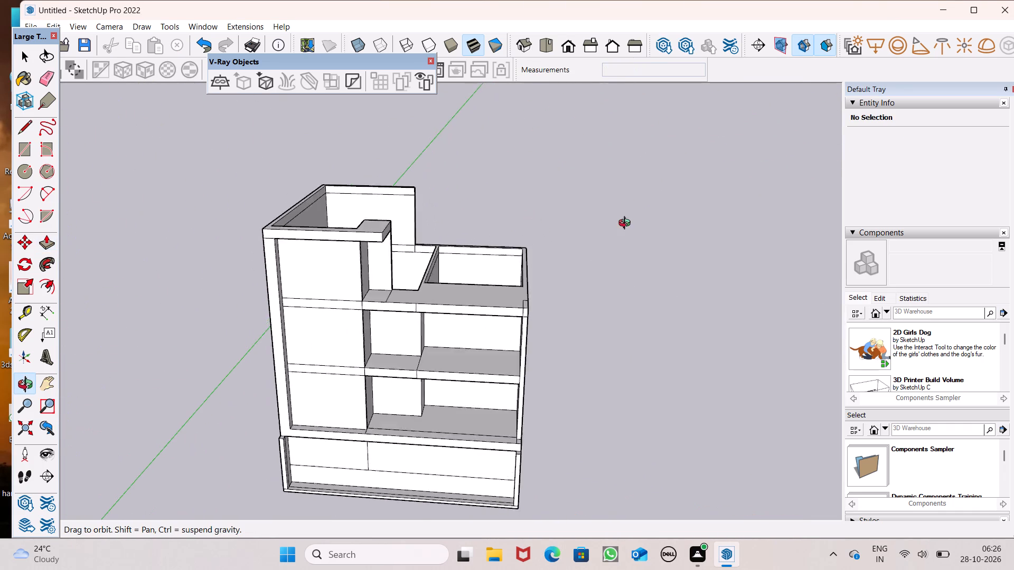
middle_click_drag(627, 224, 656, 176)
scroll(601, 230, "up", 1)
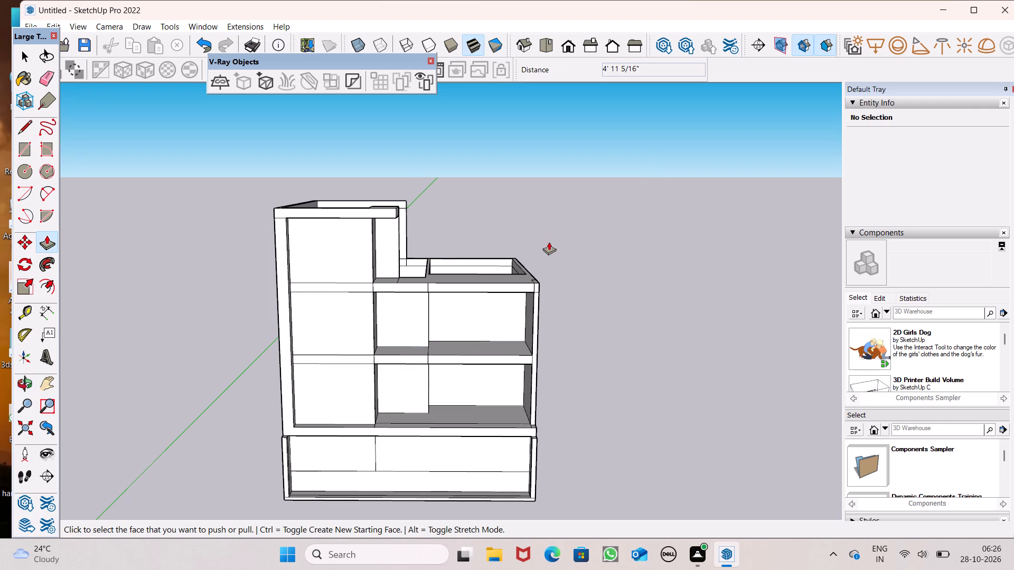
scroll(547, 243, "down", 4)
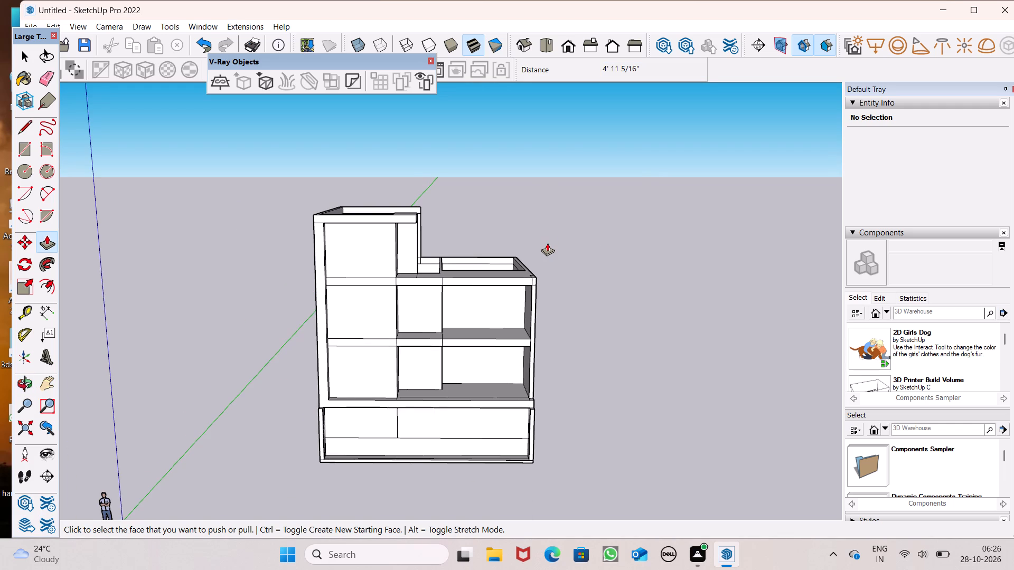
Push/Pull the marked-off front corner of the top slab upward by 12' as a column.
middle_click_drag(536, 265, 510, 417)
scroll(533, 287, "up", 7)
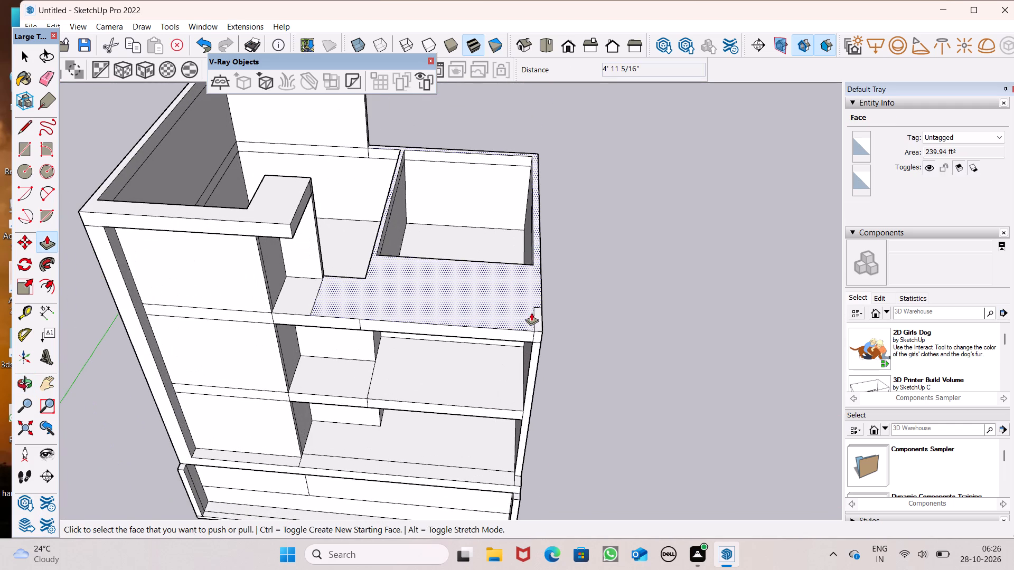
scroll(544, 314, "up", 6)
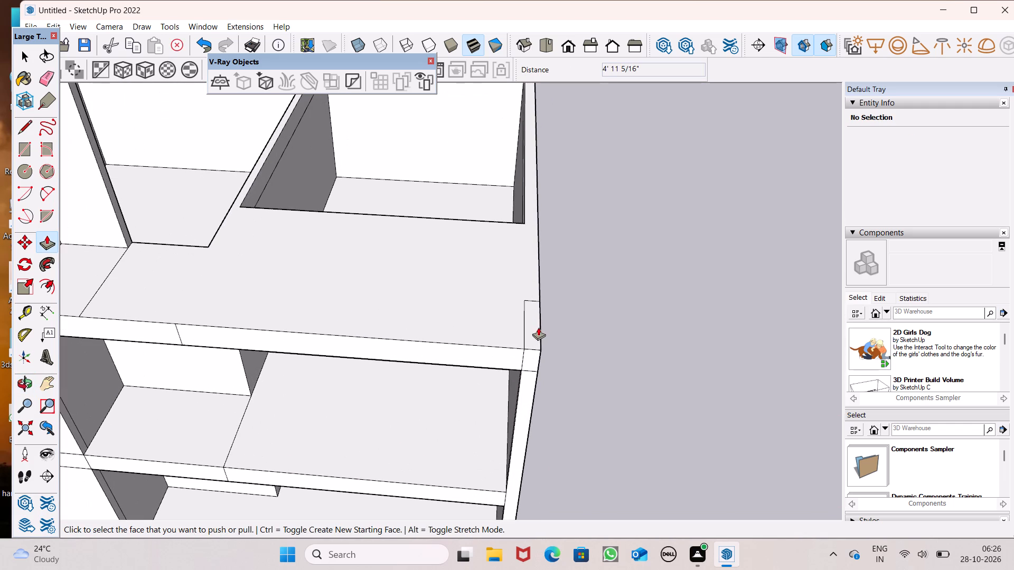
left_click_drag(538, 331, 534, 187)
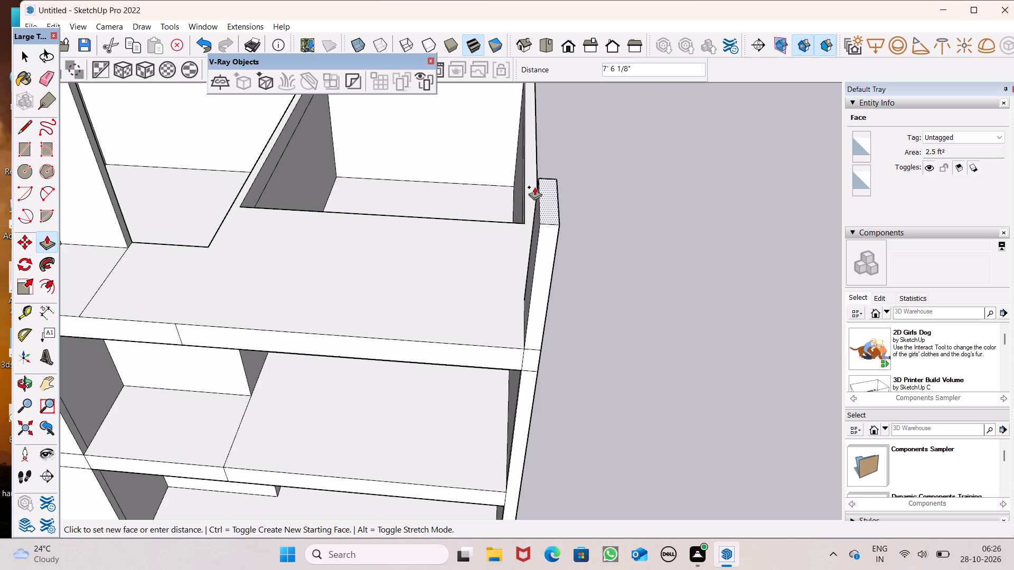
left_click_drag(534, 187, 528, 139)
type("12'")
key("Return")
Lower the corner column's top by 7" to match the top edge of the upper storey's front band.
scroll(544, 255, "down", 8)
scroll(592, 291, "down", 4)
middle_click_drag(452, 226, 429, 210)
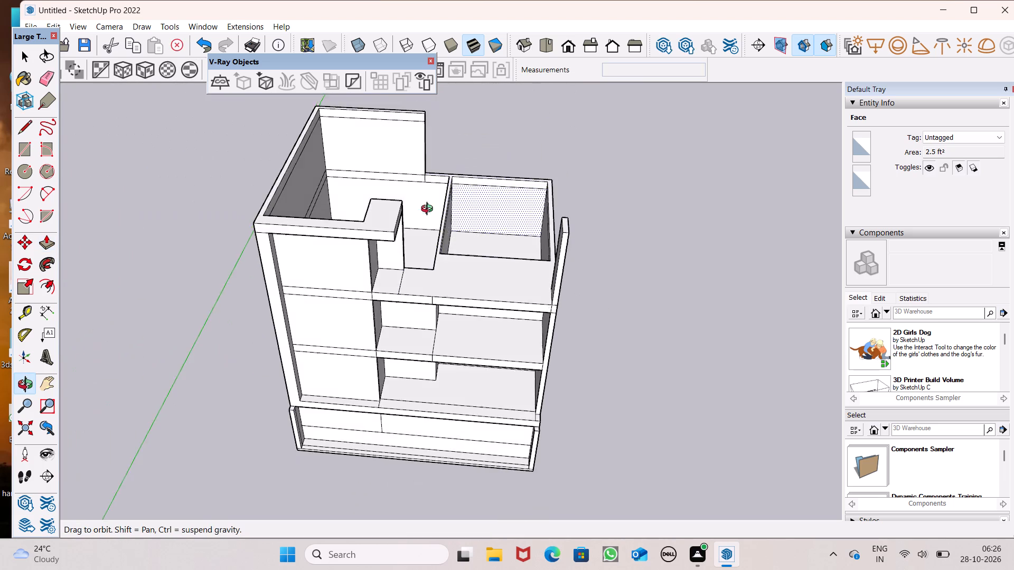
middle_click_drag(429, 210, 419, 74)
scroll(419, 74, "up", 1)
middle_click_drag(486, 198, 546, 292)
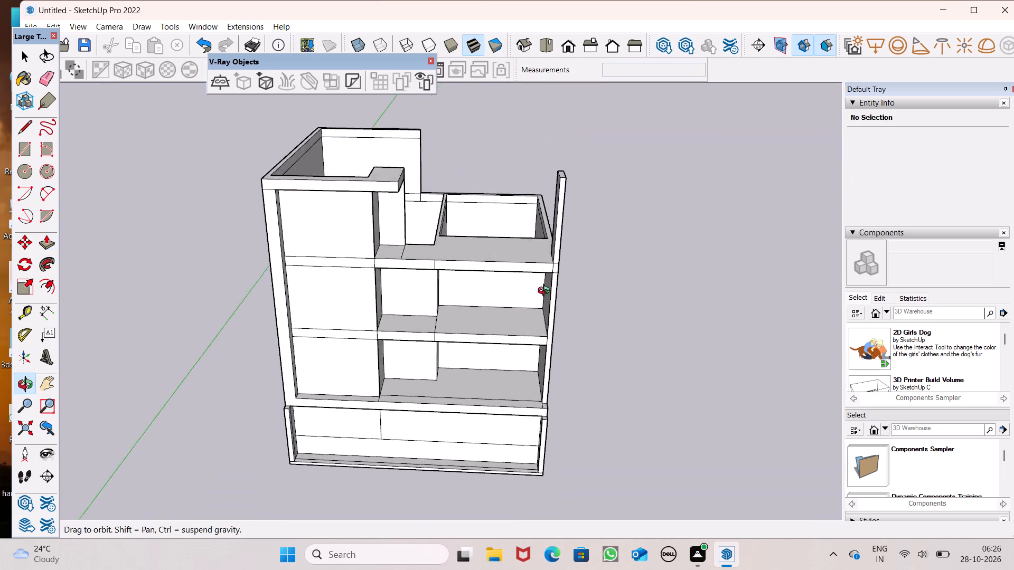
middle_click_drag(546, 292, 576, 308)
scroll(588, 188, "up", 5)
left_click_drag(570, 187, 570, 192)
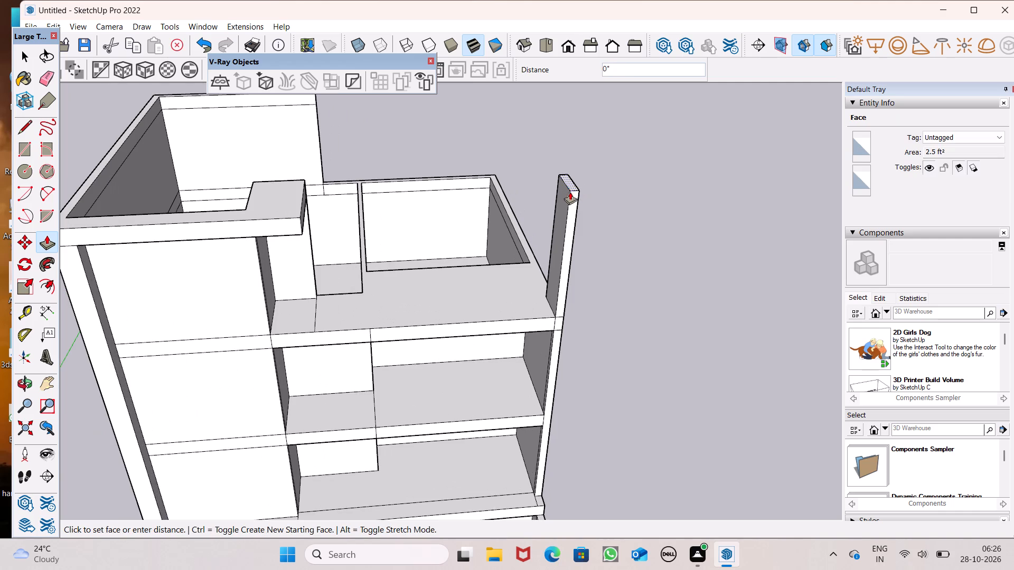
left_click_drag(570, 192, 296, 233)
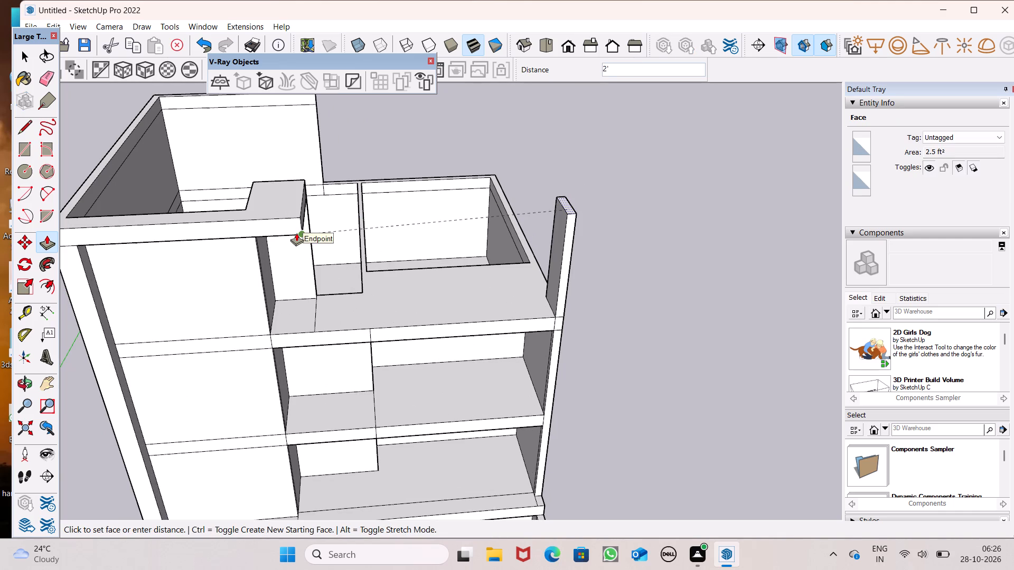
left_click_drag(296, 233, 295, 218)
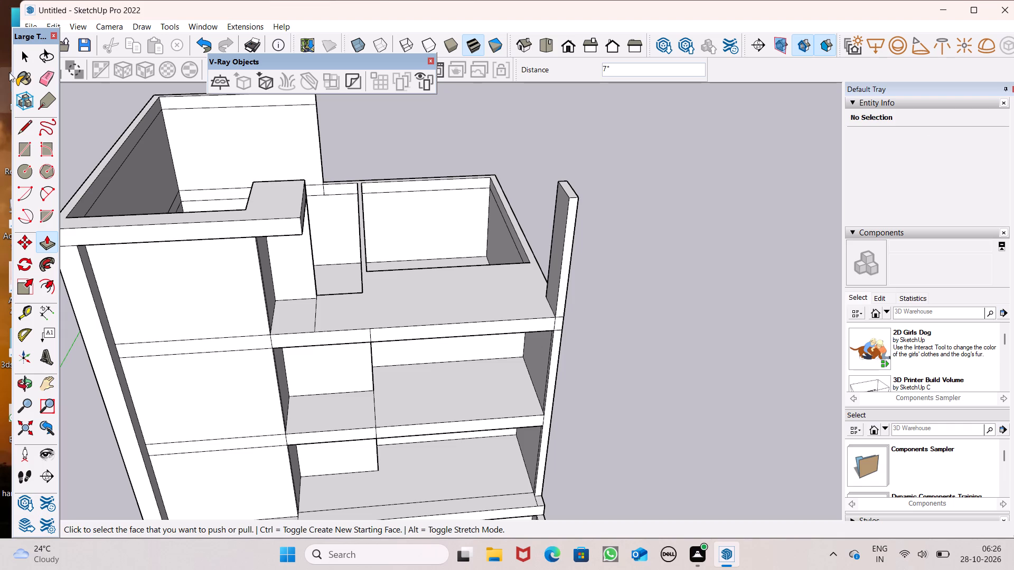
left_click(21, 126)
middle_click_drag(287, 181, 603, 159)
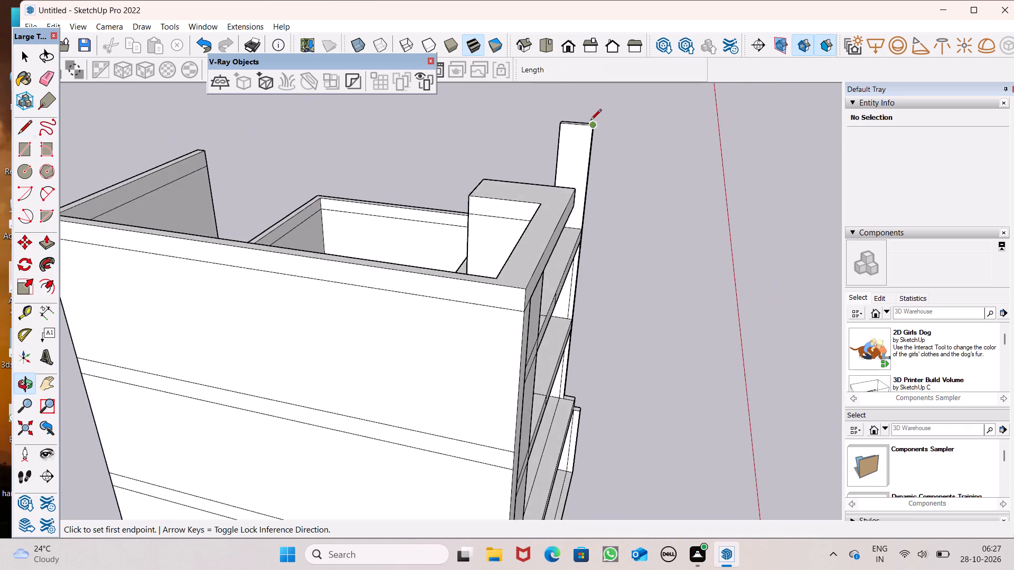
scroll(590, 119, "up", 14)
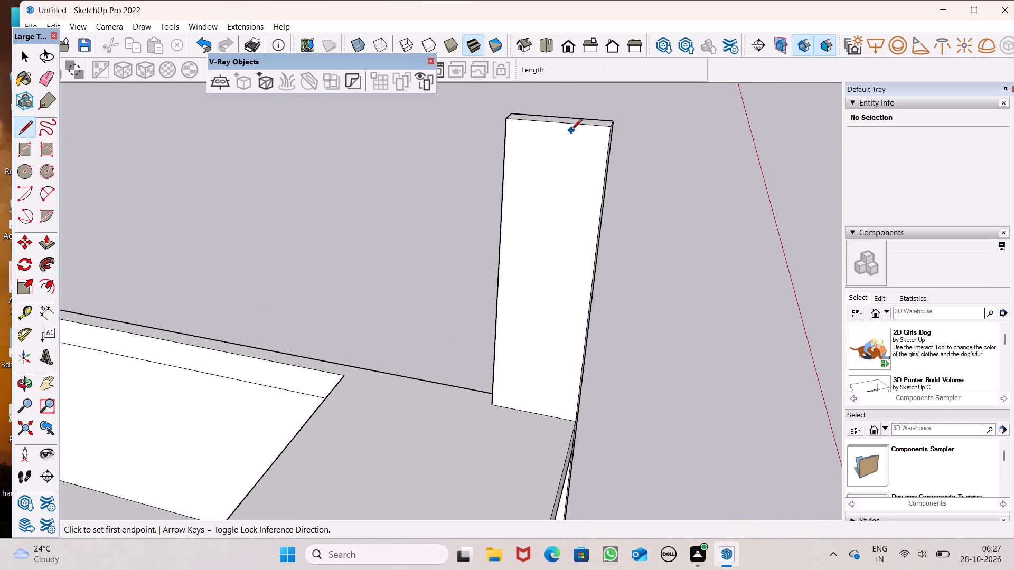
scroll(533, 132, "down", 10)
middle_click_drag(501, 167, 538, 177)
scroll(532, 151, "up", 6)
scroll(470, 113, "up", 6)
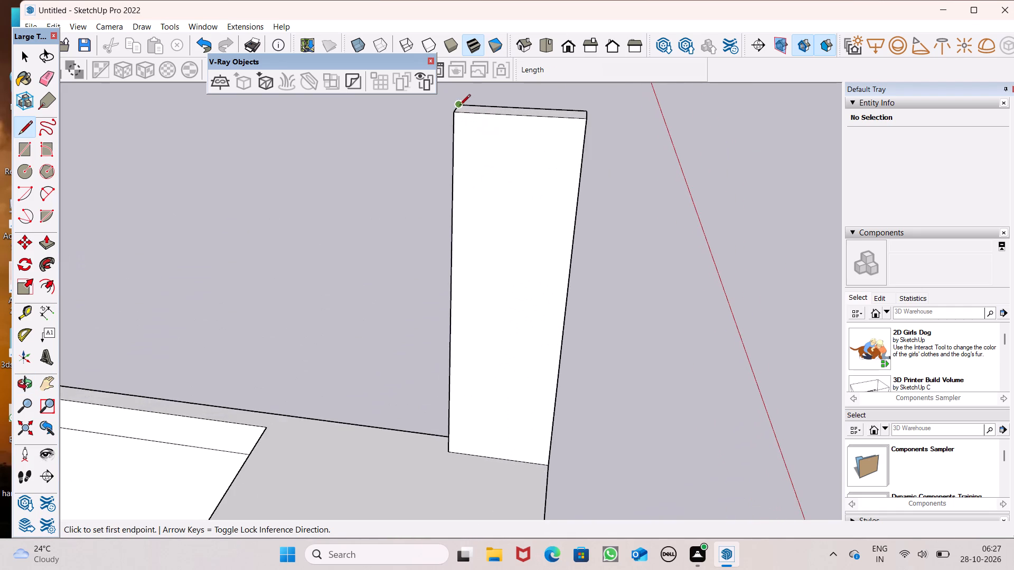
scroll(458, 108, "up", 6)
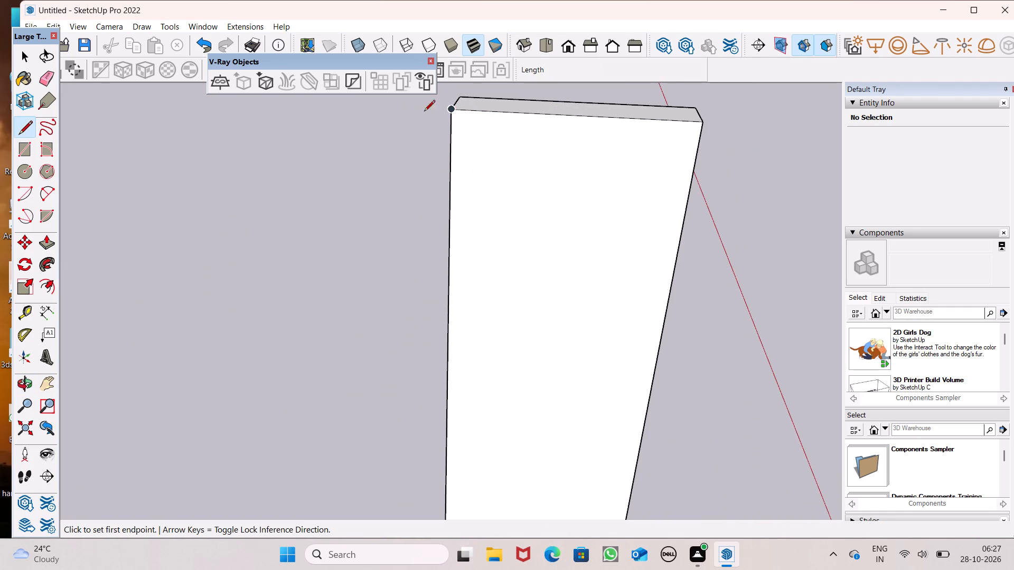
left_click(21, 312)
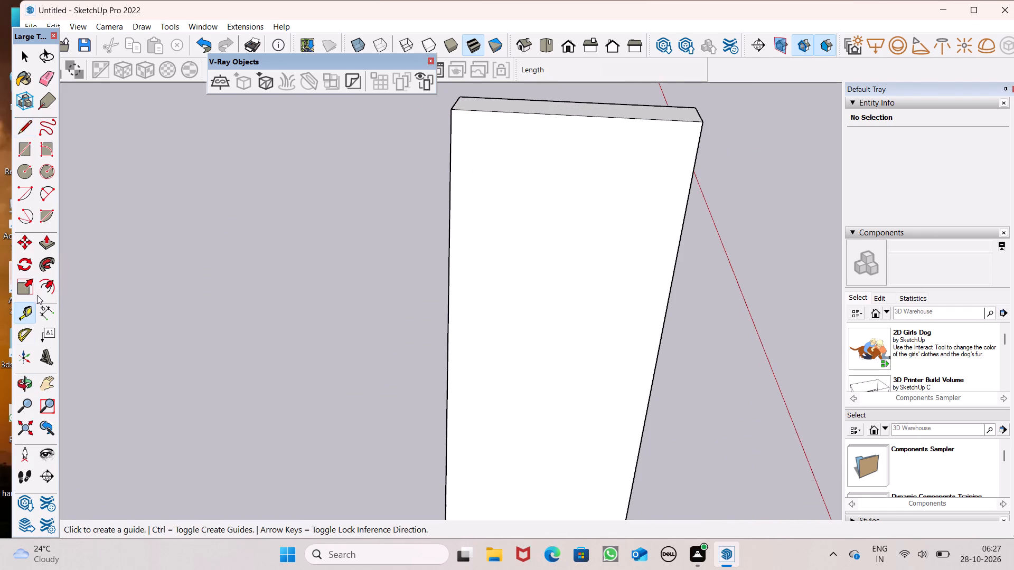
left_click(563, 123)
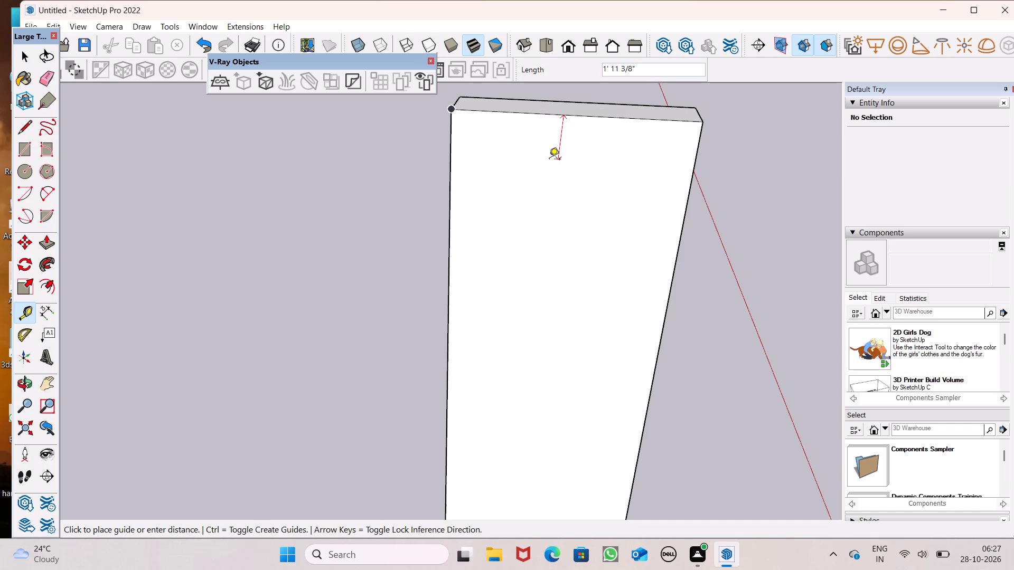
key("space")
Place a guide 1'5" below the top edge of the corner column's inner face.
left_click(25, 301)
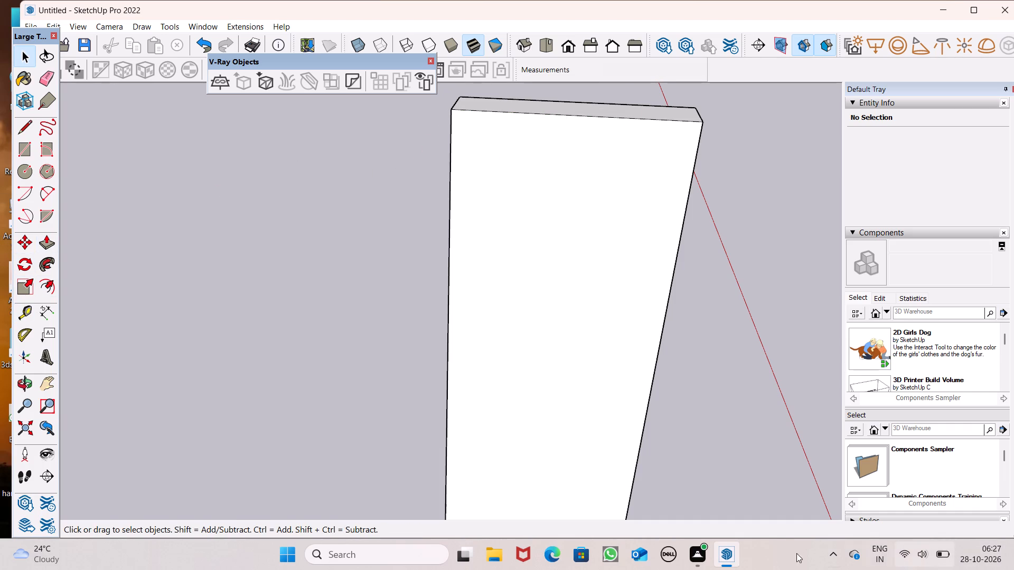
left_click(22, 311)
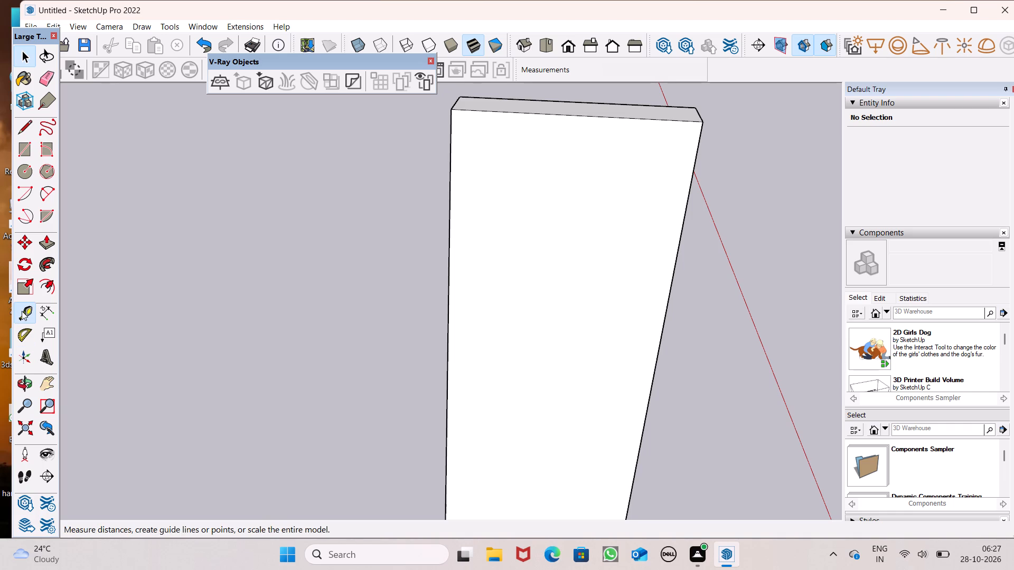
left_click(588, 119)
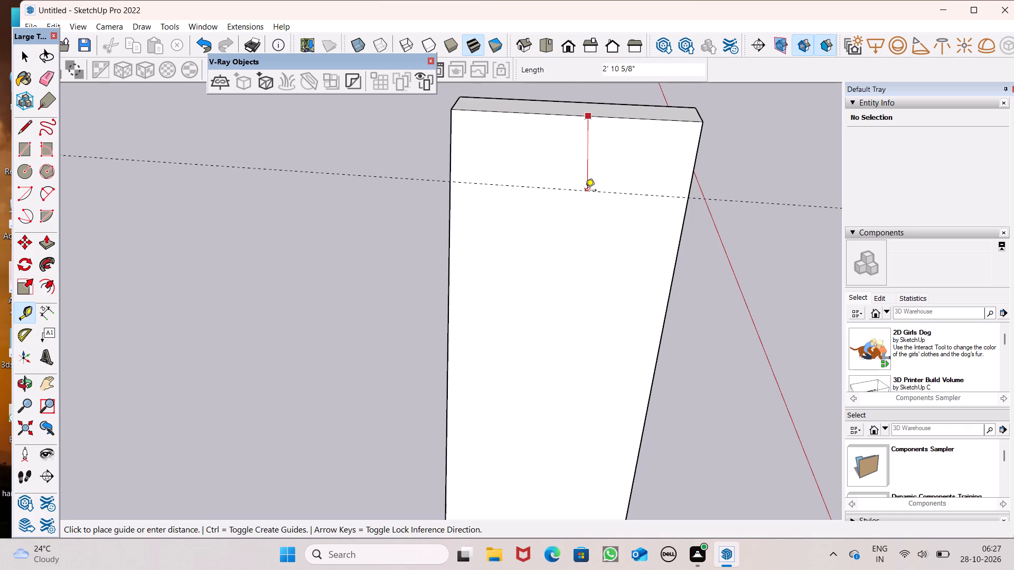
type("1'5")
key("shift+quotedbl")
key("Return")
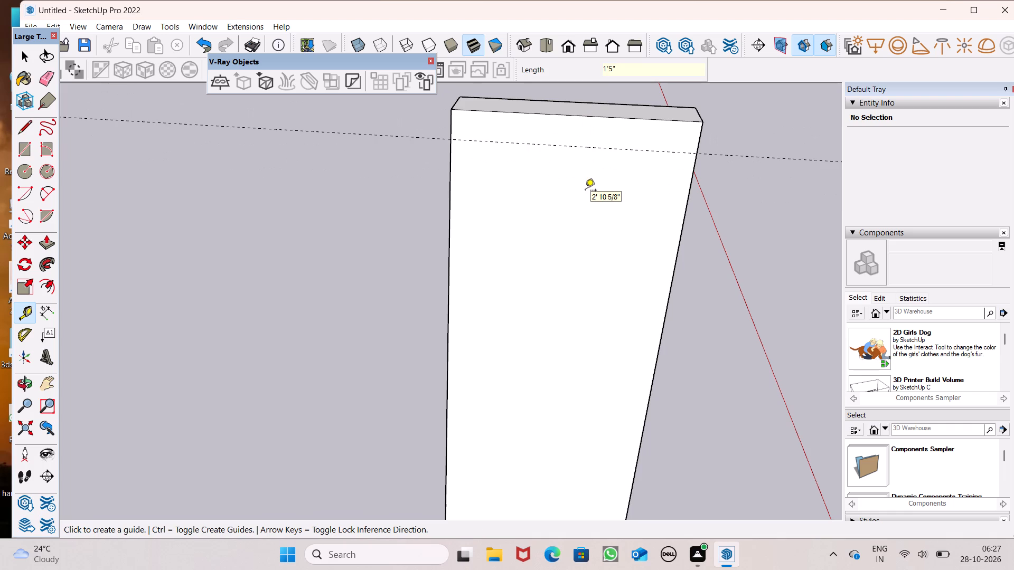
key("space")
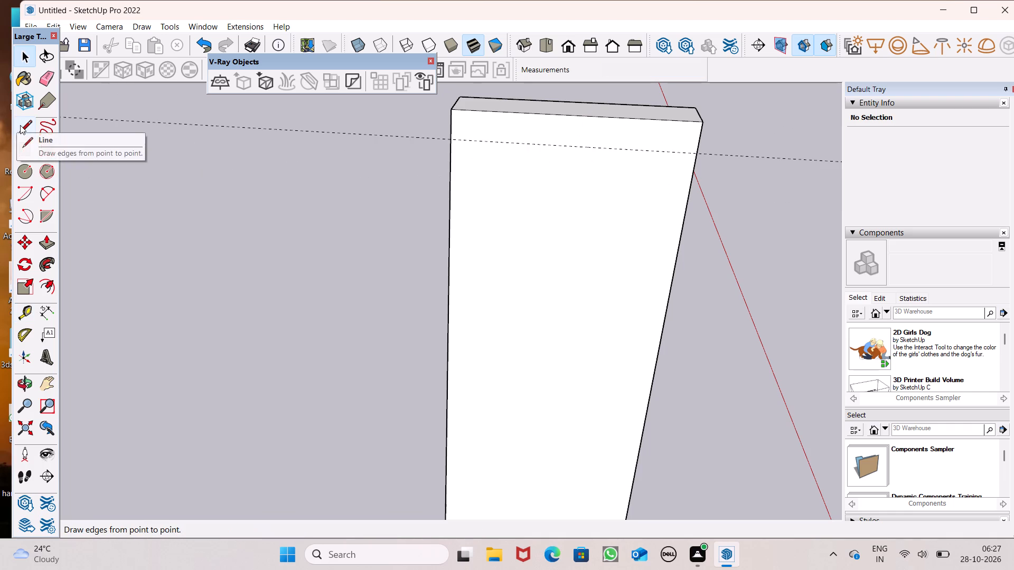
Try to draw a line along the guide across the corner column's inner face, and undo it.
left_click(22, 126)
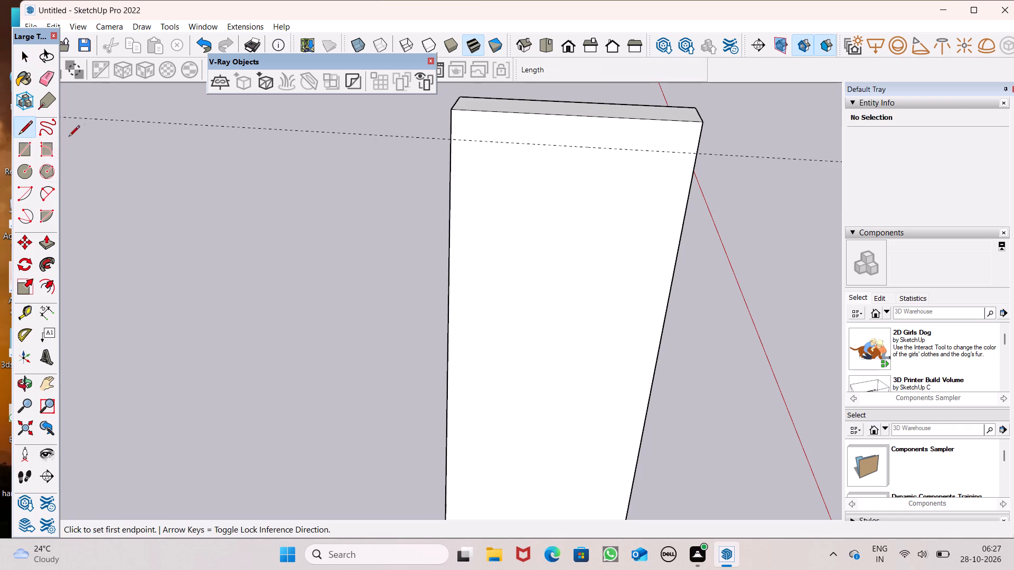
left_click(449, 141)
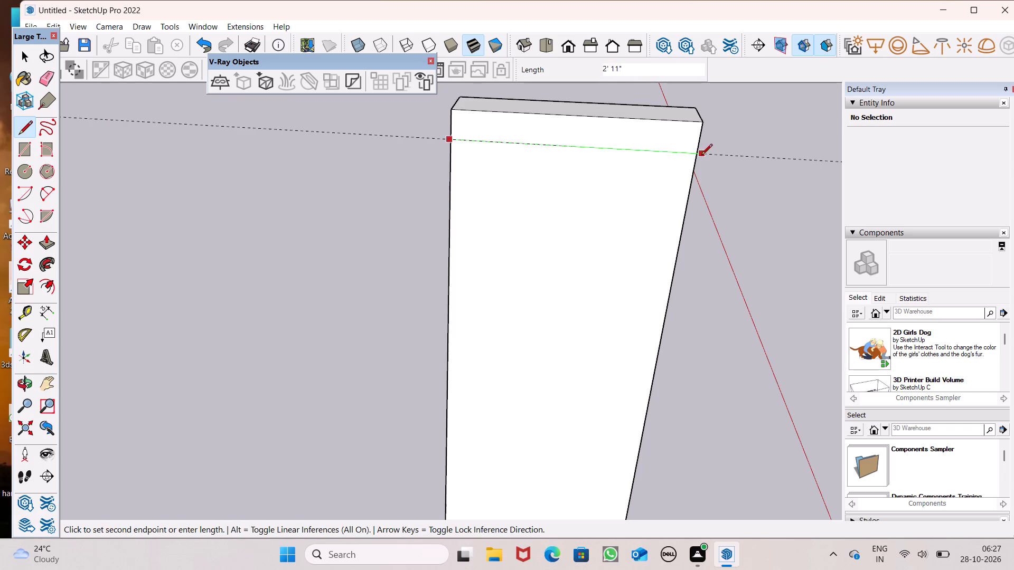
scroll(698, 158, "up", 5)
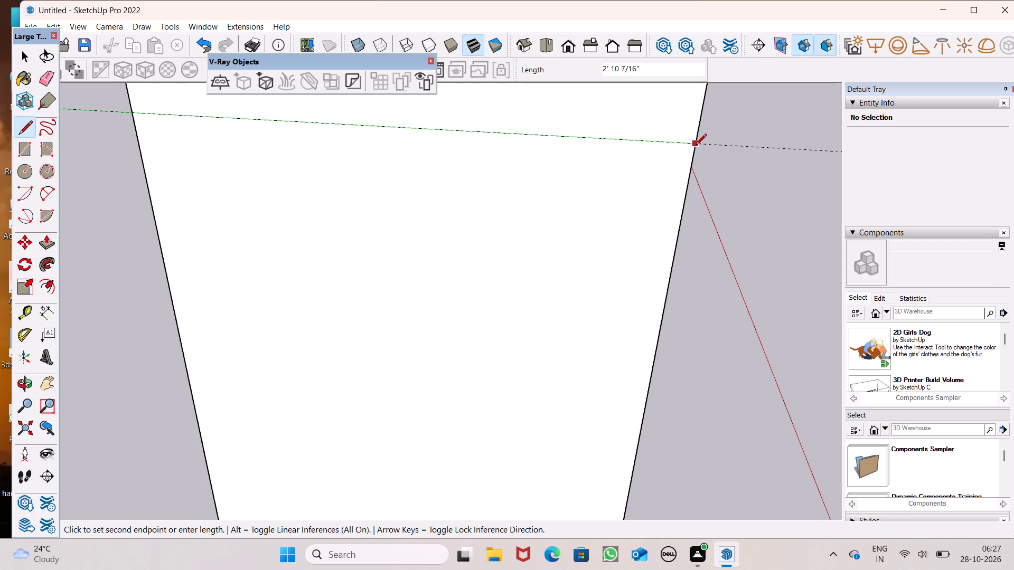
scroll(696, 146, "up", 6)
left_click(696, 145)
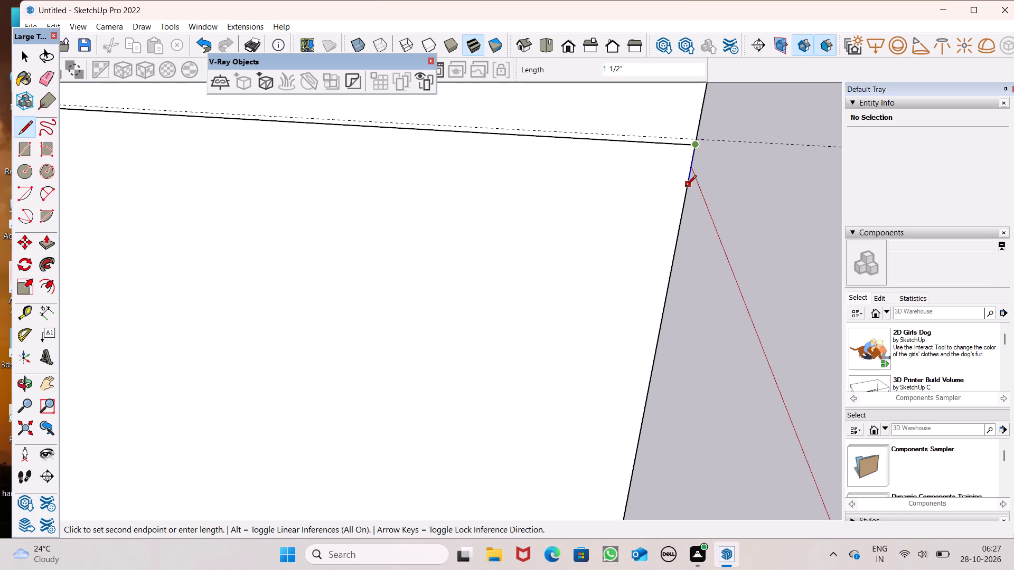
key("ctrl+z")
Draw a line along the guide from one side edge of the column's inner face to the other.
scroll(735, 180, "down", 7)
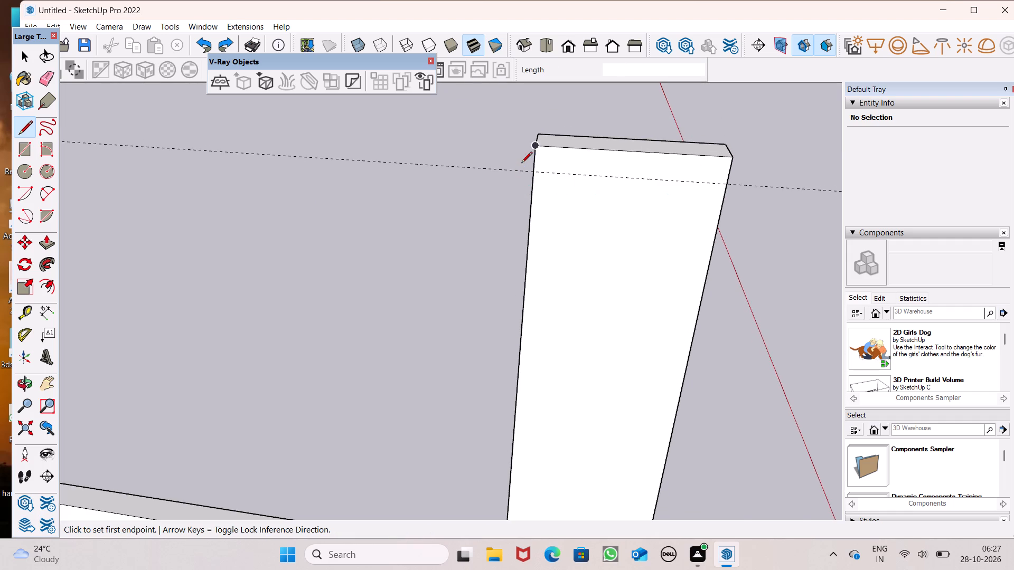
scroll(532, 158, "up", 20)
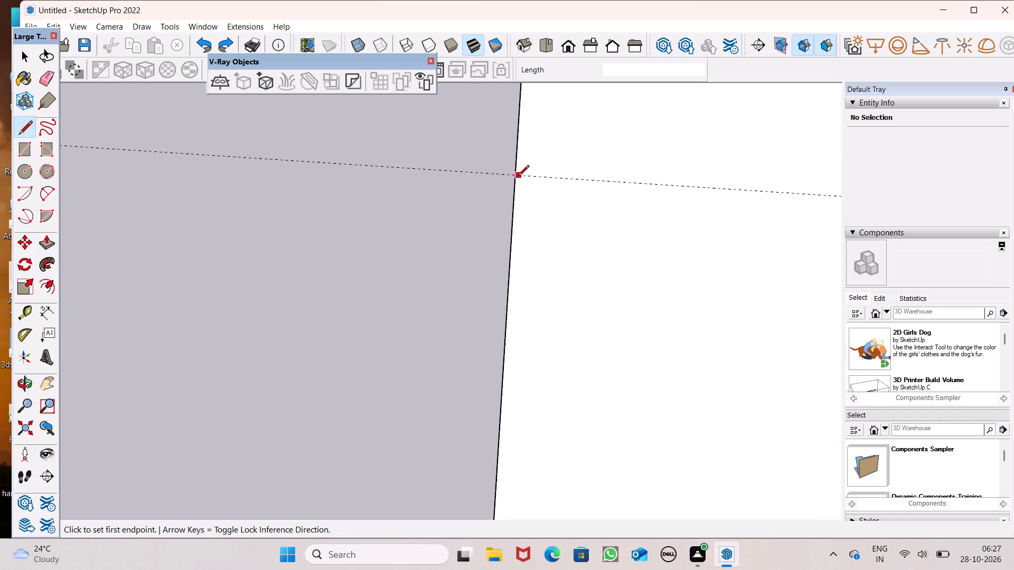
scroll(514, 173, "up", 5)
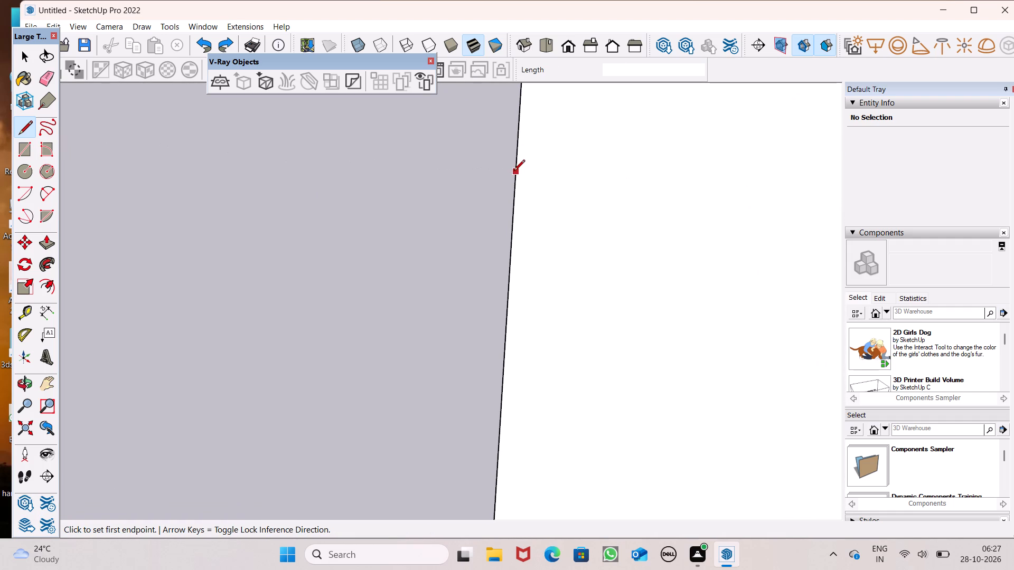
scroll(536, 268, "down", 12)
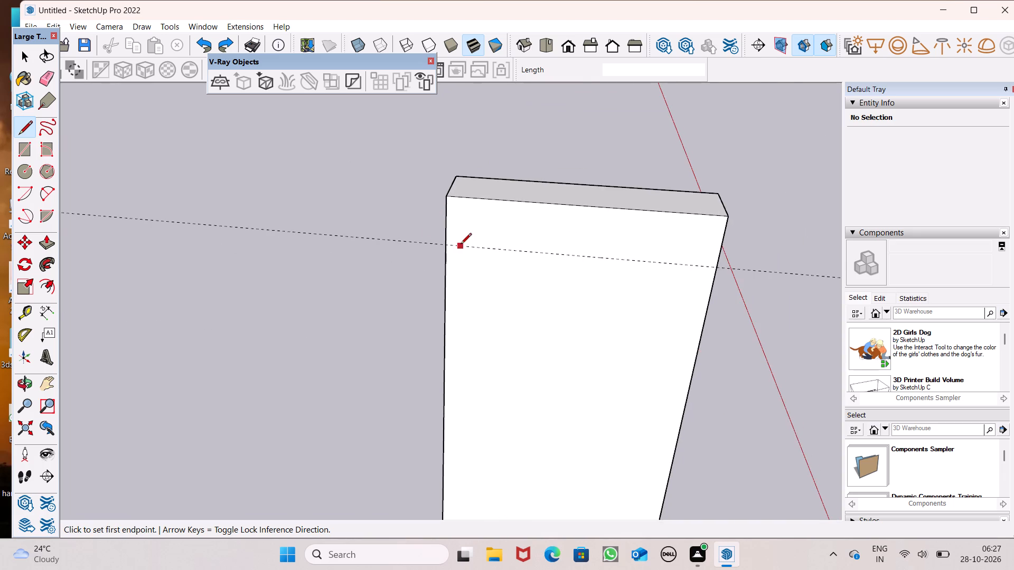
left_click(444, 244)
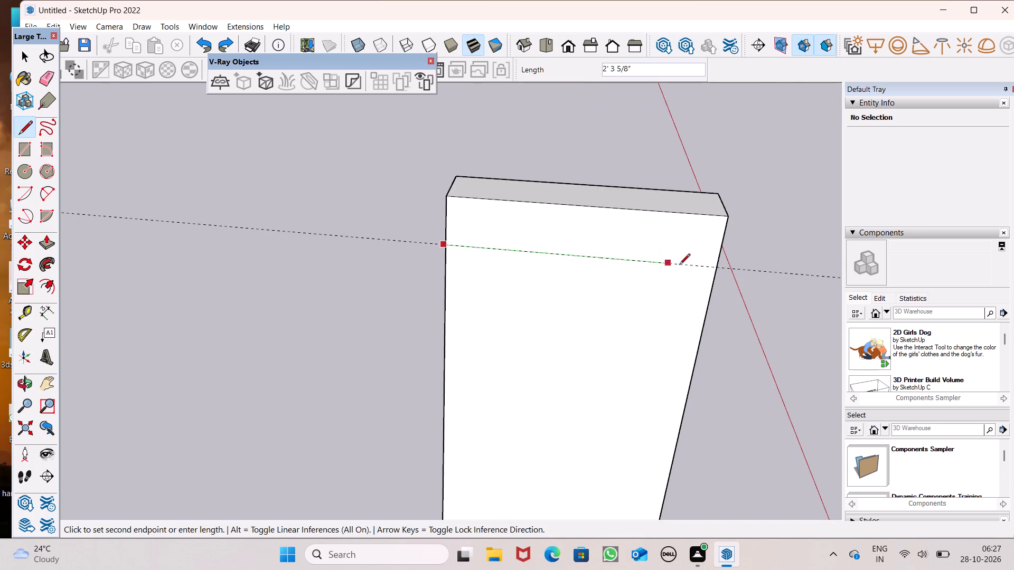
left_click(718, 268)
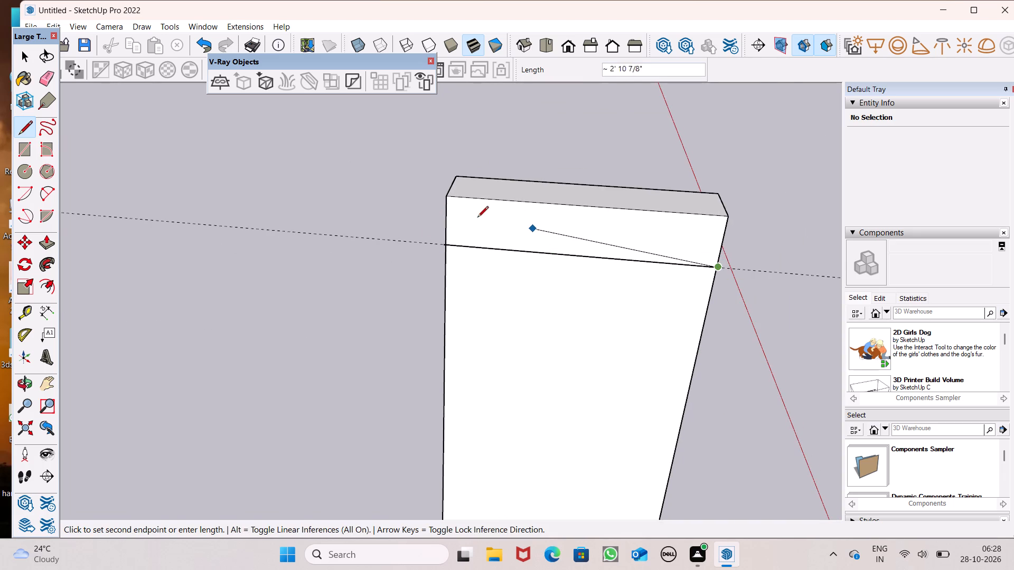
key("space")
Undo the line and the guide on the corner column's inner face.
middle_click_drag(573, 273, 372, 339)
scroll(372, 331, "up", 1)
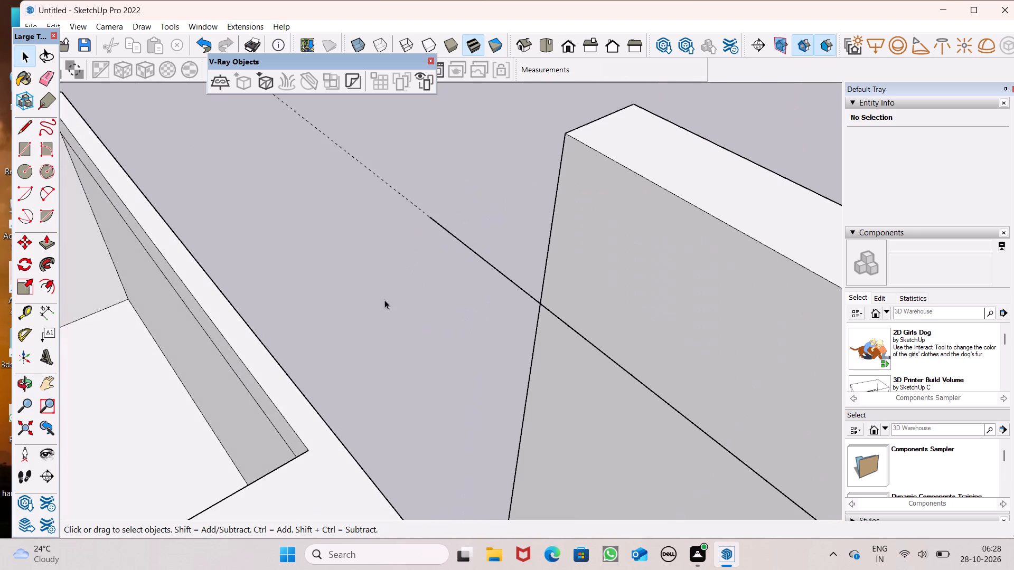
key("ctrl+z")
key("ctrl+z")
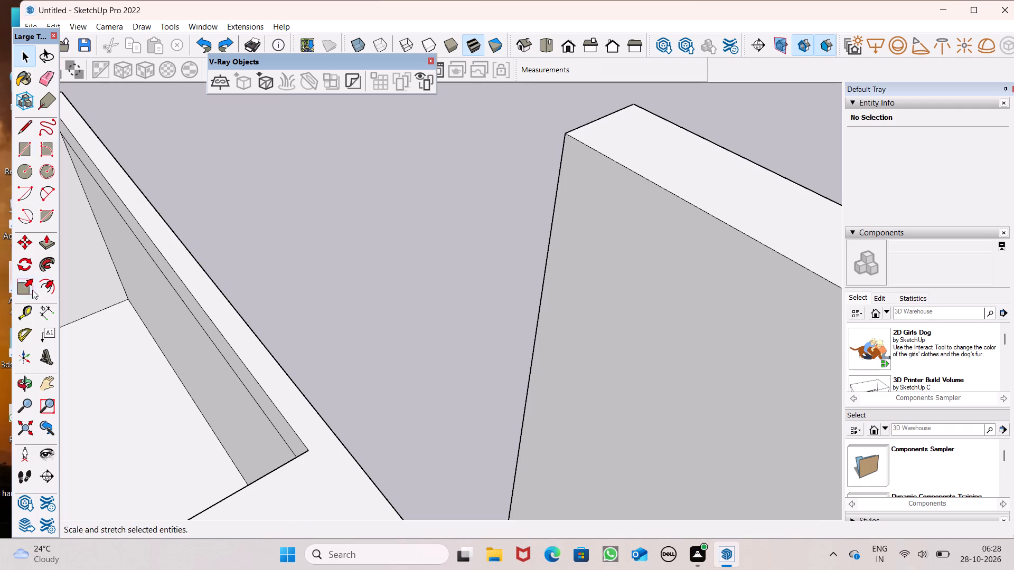
Place a guide 1'5" below the top edge of the corner column's inner face.
left_click(31, 309)
scroll(232, 233, "down", 5)
scroll(311, 258, "up", 3)
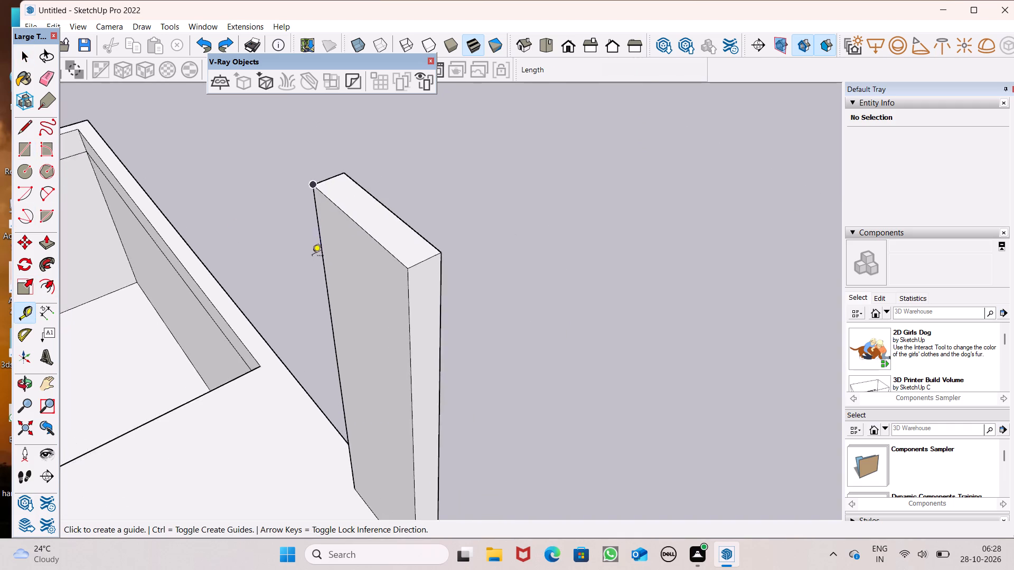
scroll(312, 256, "up", 4)
scroll(412, 254, "down", 5)
left_click(474, 217)
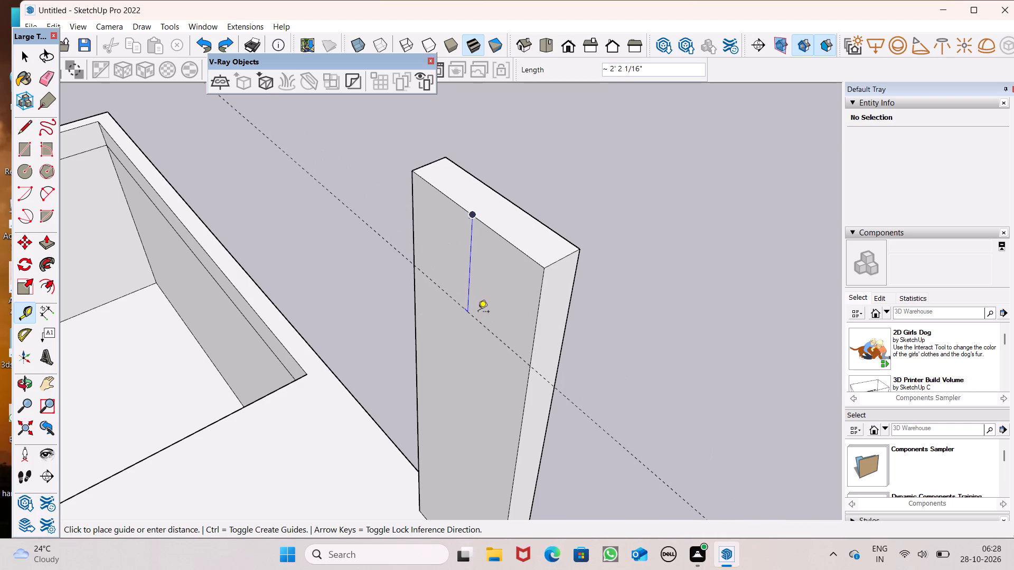
key("1")
type("'5")
key("shift+quotedbl")
key("Return")
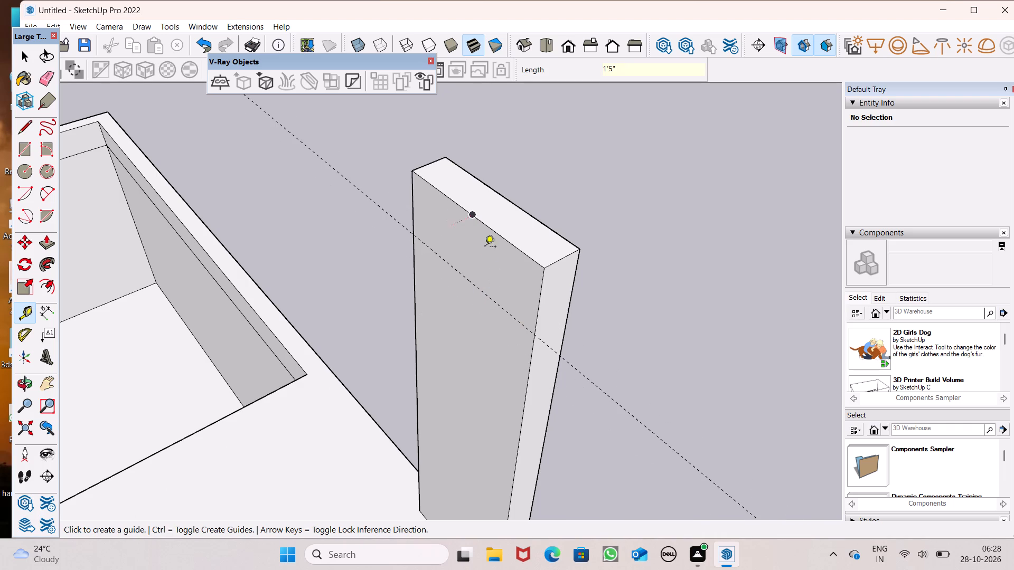
Check the distance from the column's top corner down to the guide with the Dimension tool.
middle_click_drag(491, 261, 656, 161)
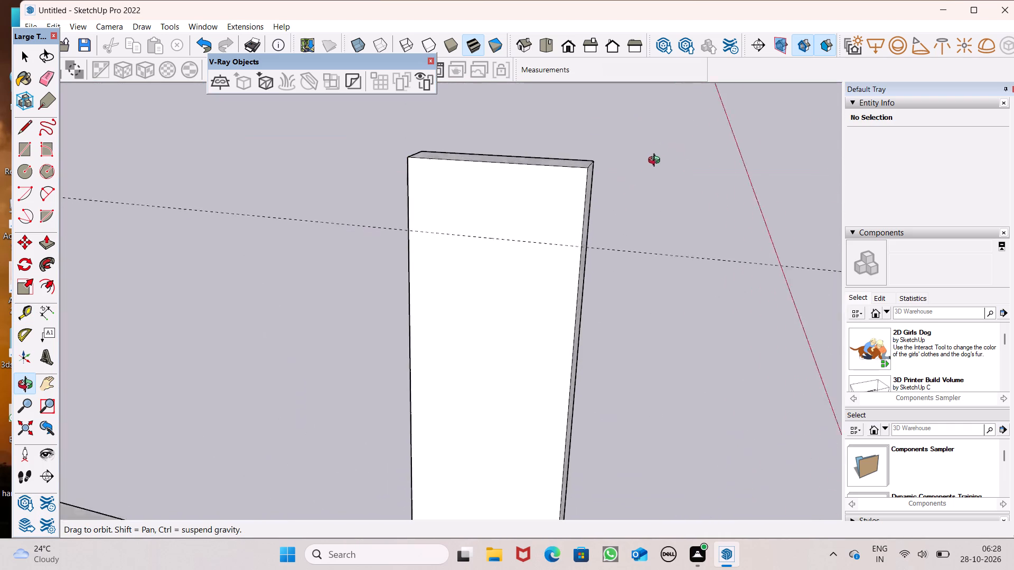
middle_click_drag(656, 161, 627, 192)
left_click(46, 316)
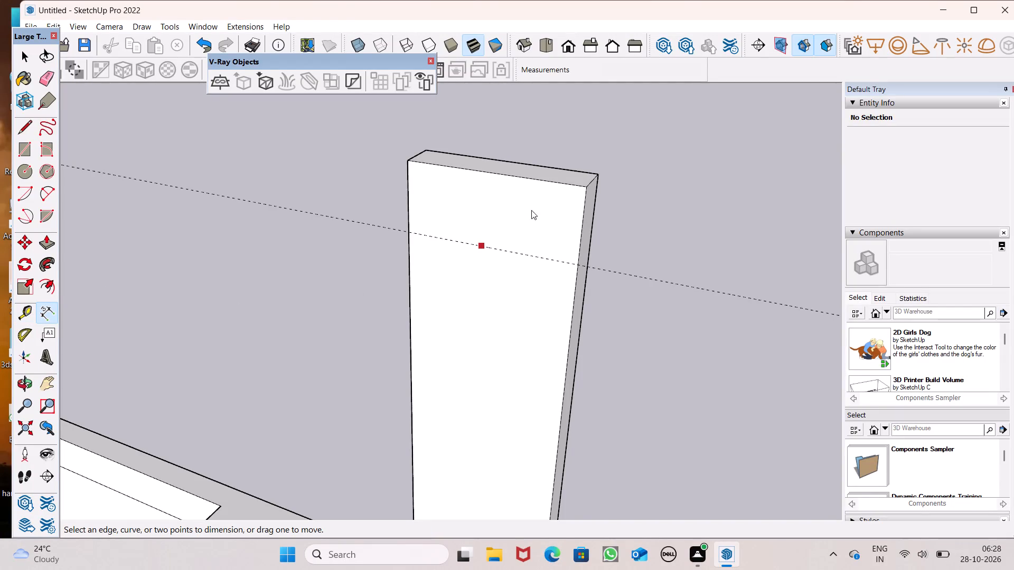
left_click(584, 192)
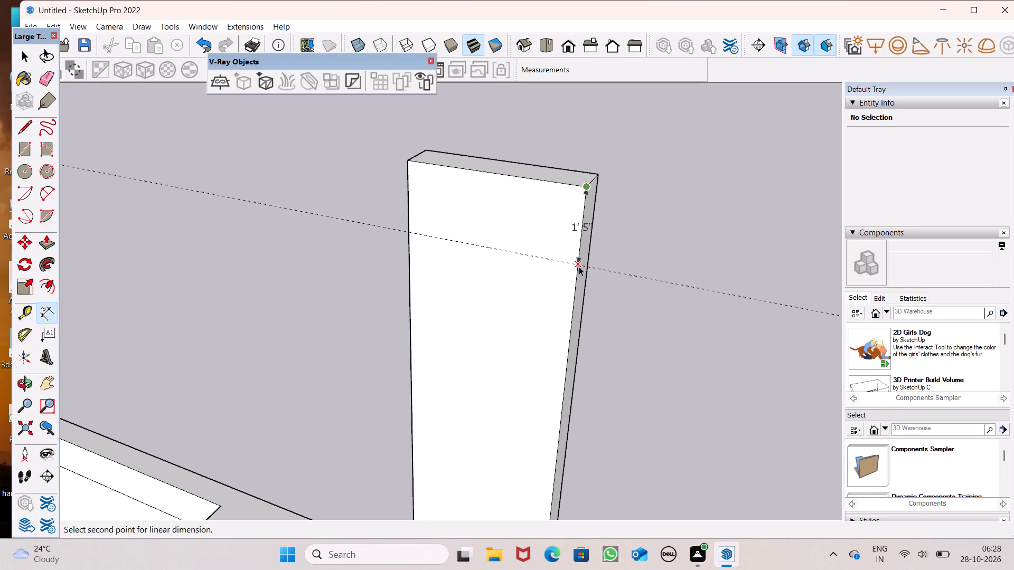
key("space")
Draw a line along the guide across the full width of the column's inner face, marking off its top portion.
left_click(23, 126)
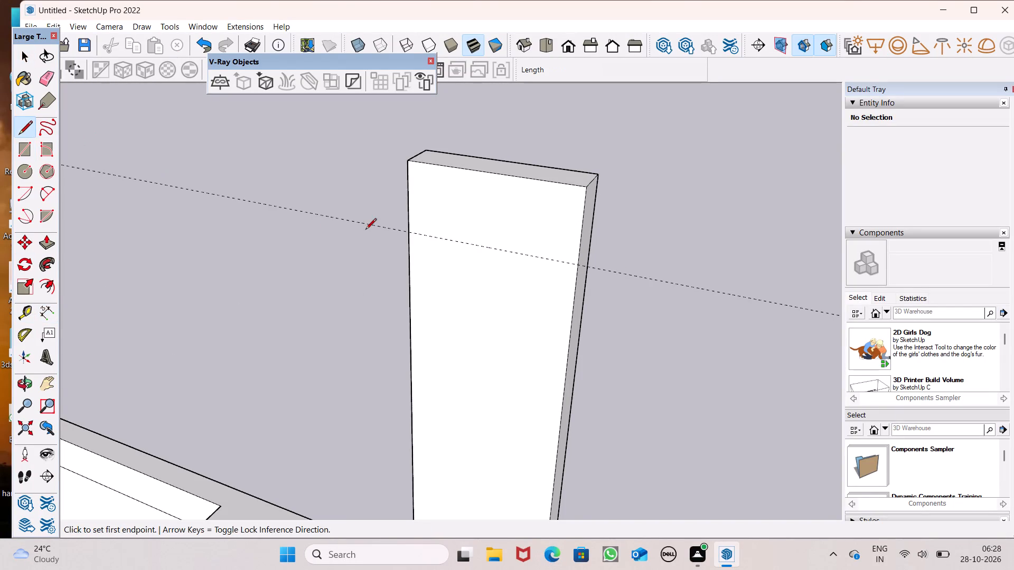
left_click(413, 232)
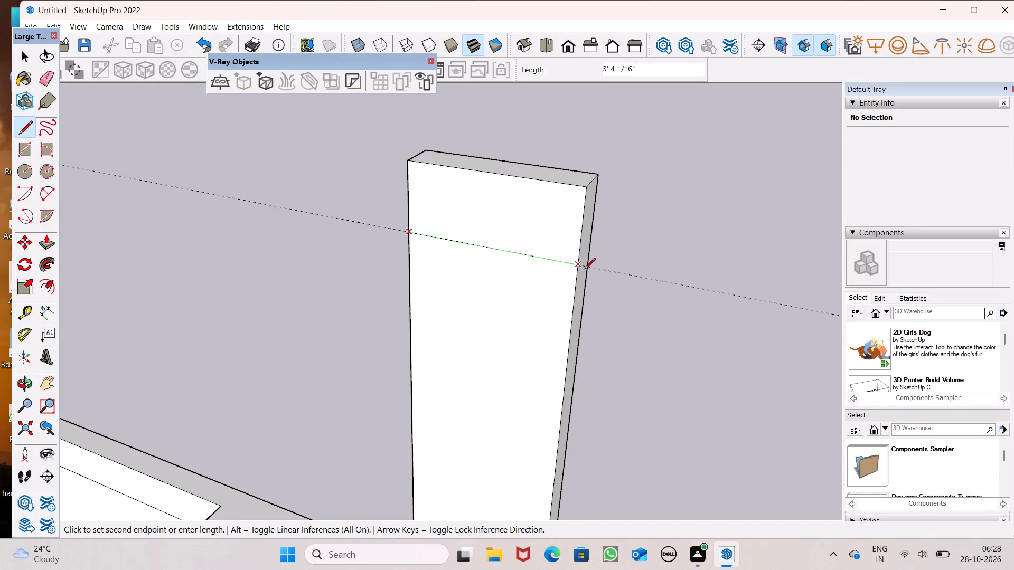
left_click(580, 268)
key("space")
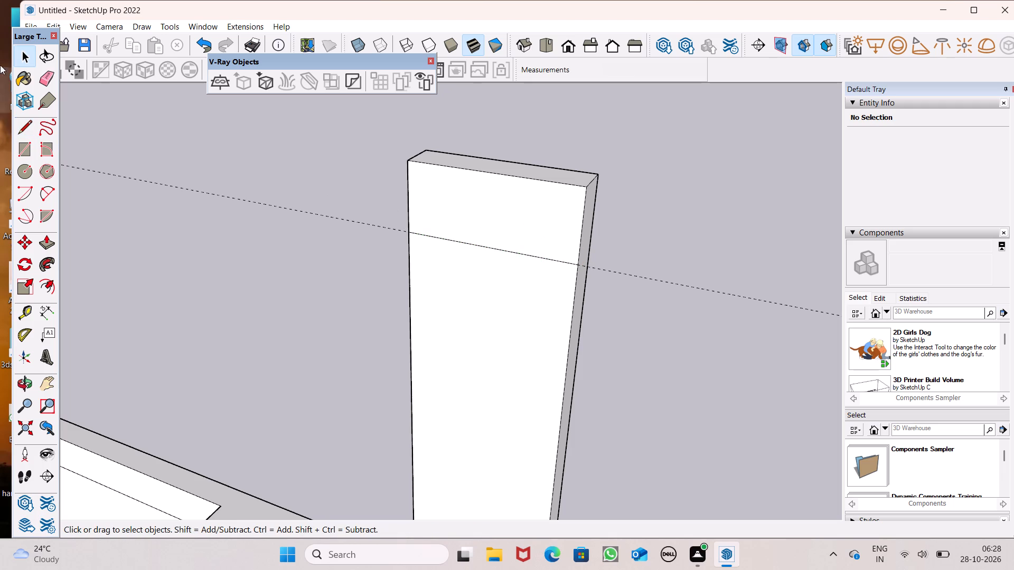
Erase the guide line crossing the corner column.
left_click(34, 70)
left_click(42, 73)
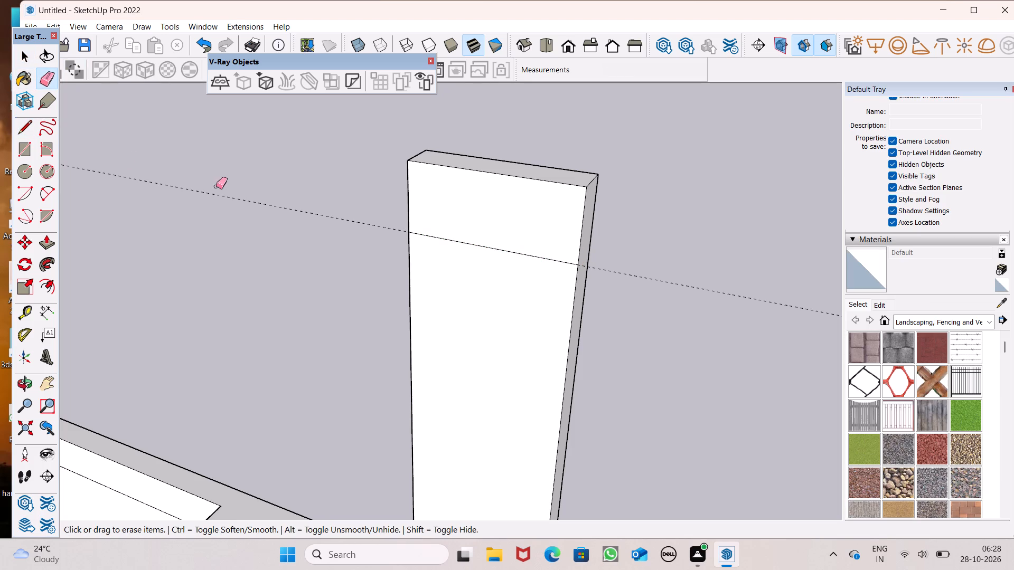
left_click_drag(218, 174, 220, 195)
Examine the corner column and the upper storey's projecting top band from several angles, with Push/Pull ready.
scroll(243, 178, "down", 10)
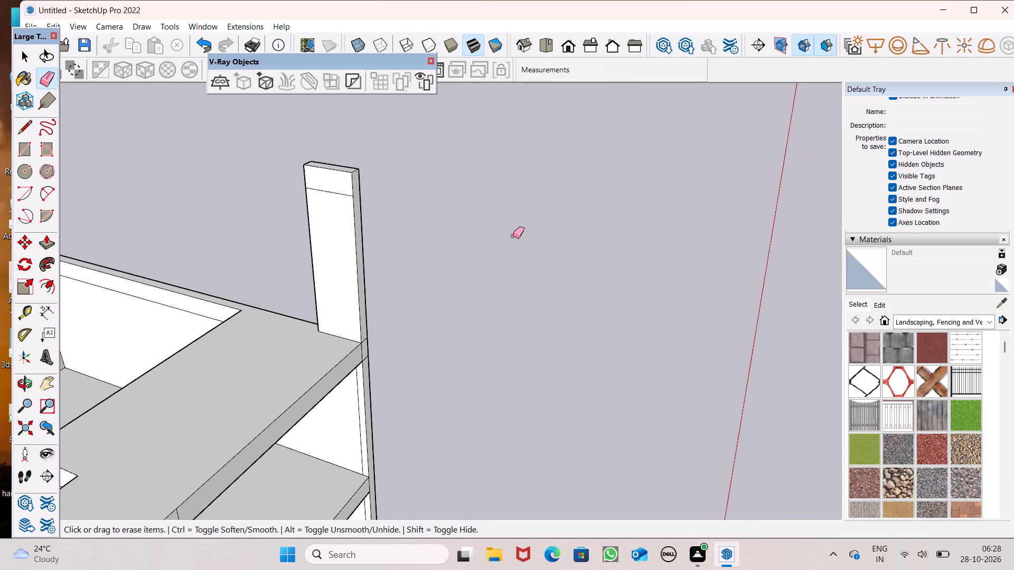
scroll(513, 236, "down", 5)
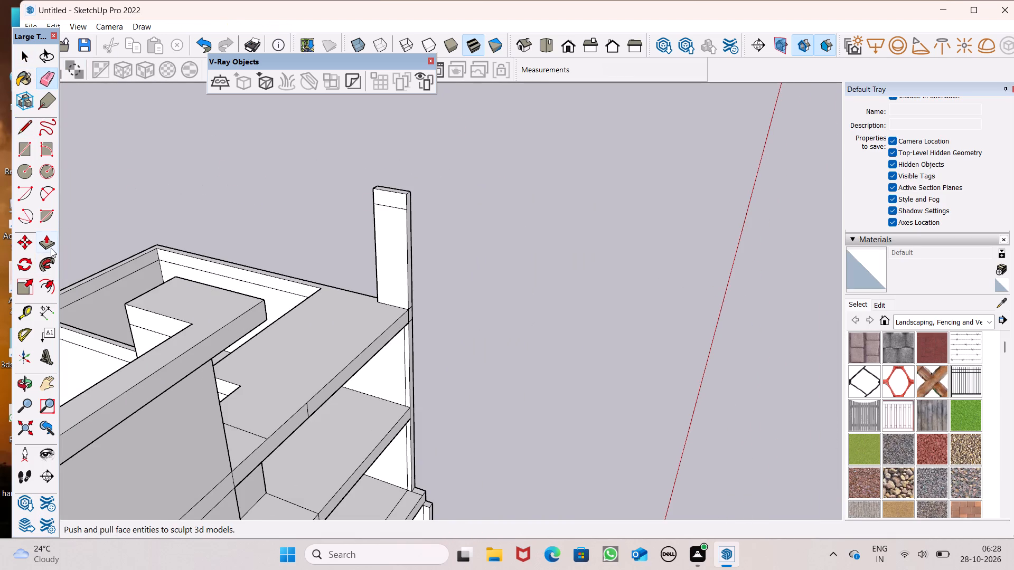
left_click(51, 248)
scroll(208, 235, "up", 1)
scroll(208, 235, "down", 1)
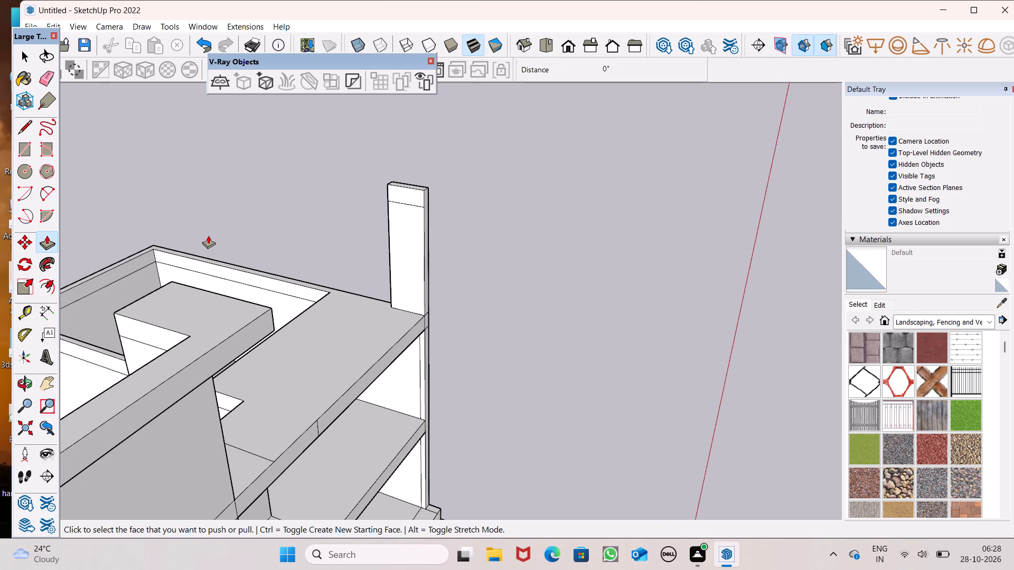
scroll(440, 225, "down", 1)
middle_click_drag(467, 240, 120, 269)
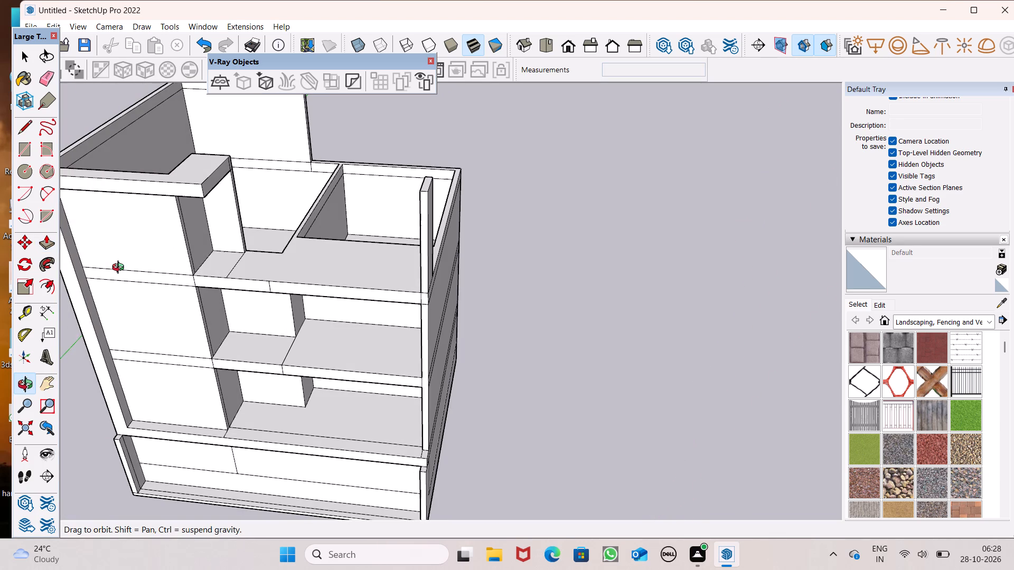
middle_click_drag(120, 269, 212, 265)
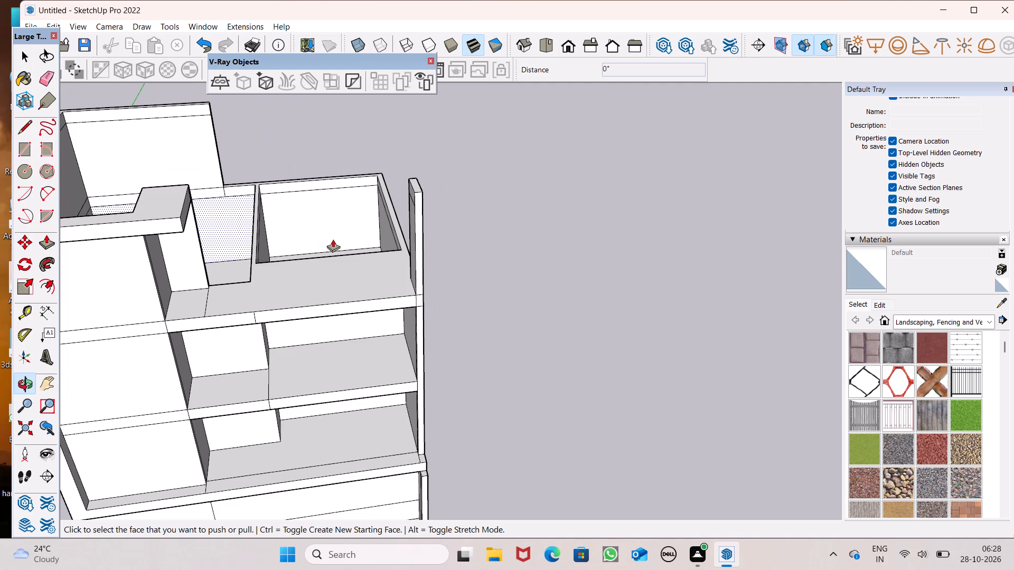
middle_click_drag(430, 324, 487, 492)
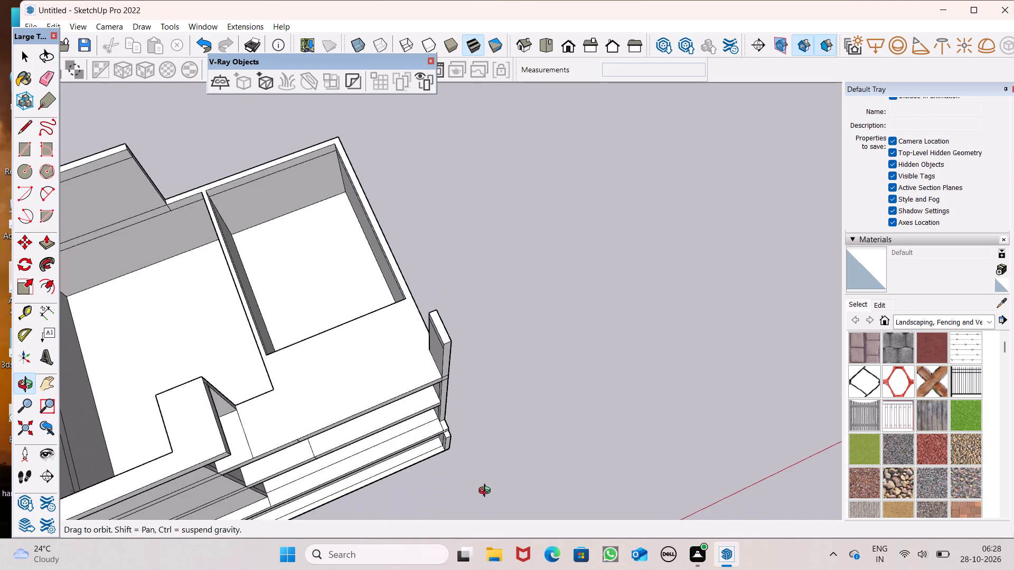
middle_click_drag(487, 492, 381, 407)
scroll(414, 385, "down", 2)
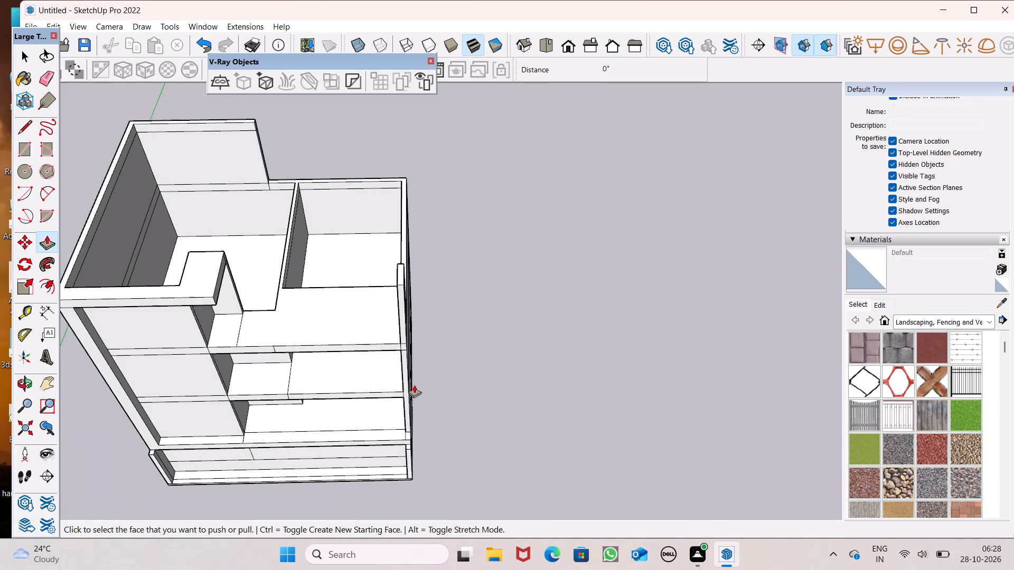
middle_click_drag(396, 396, 450, 315)
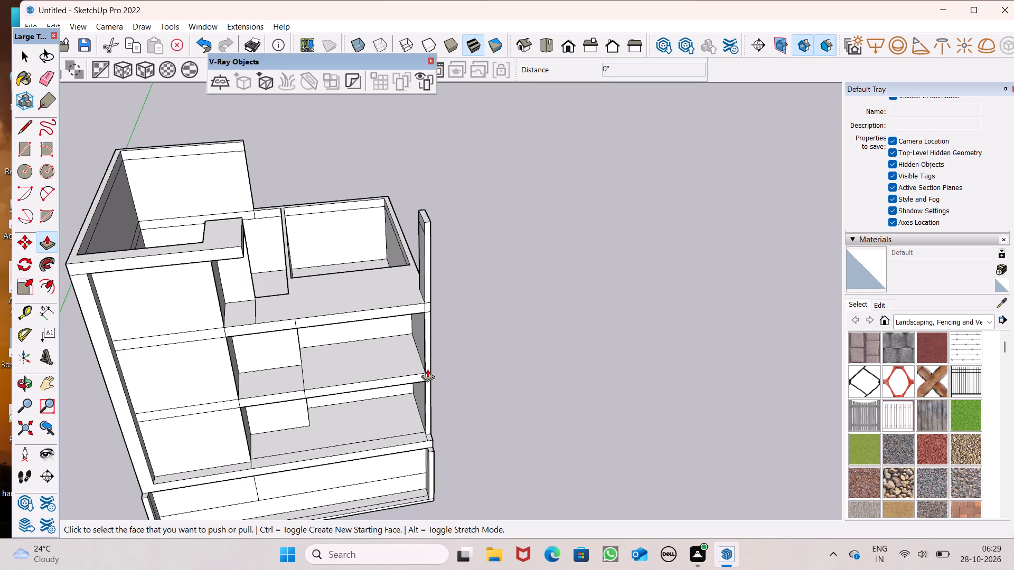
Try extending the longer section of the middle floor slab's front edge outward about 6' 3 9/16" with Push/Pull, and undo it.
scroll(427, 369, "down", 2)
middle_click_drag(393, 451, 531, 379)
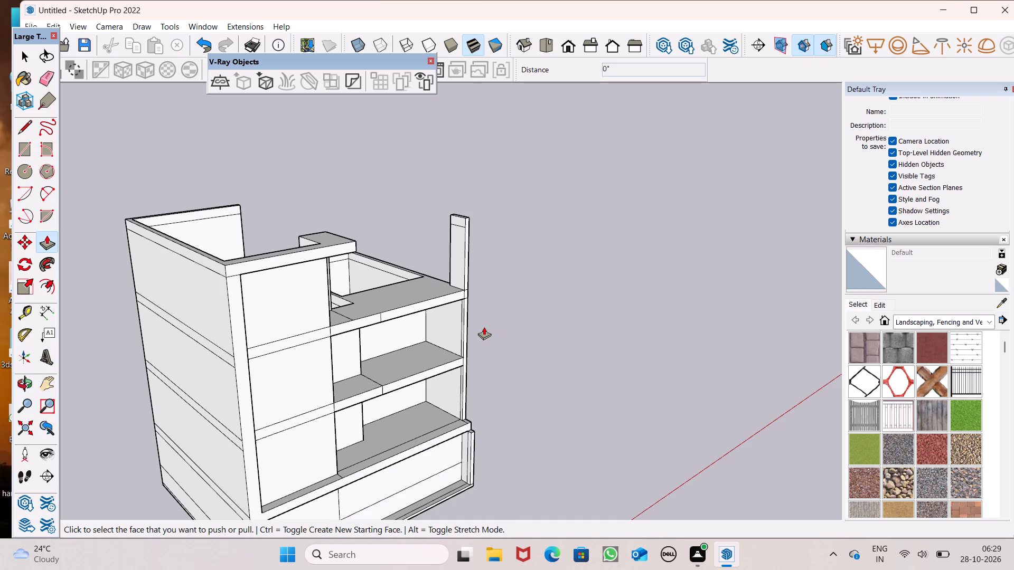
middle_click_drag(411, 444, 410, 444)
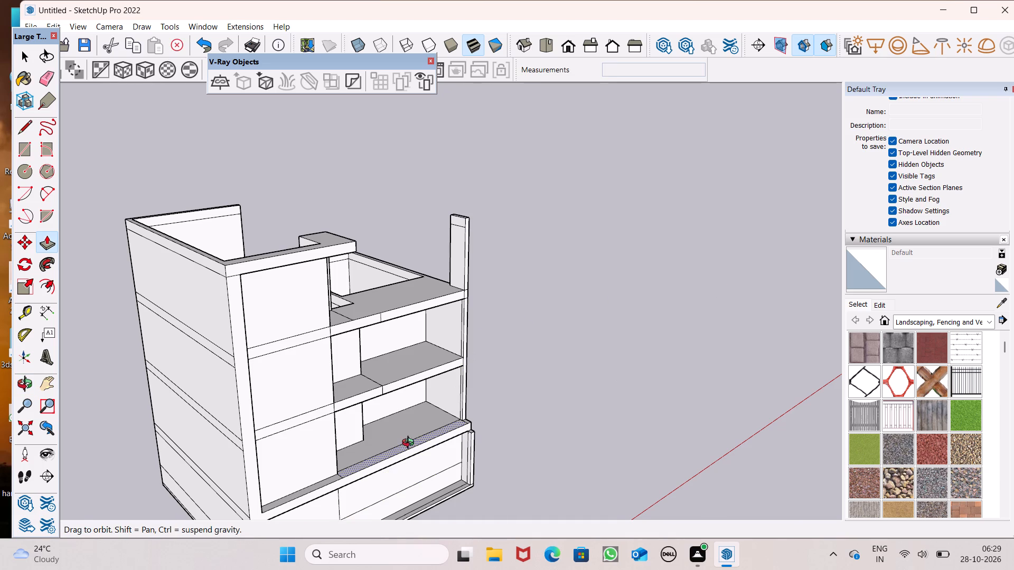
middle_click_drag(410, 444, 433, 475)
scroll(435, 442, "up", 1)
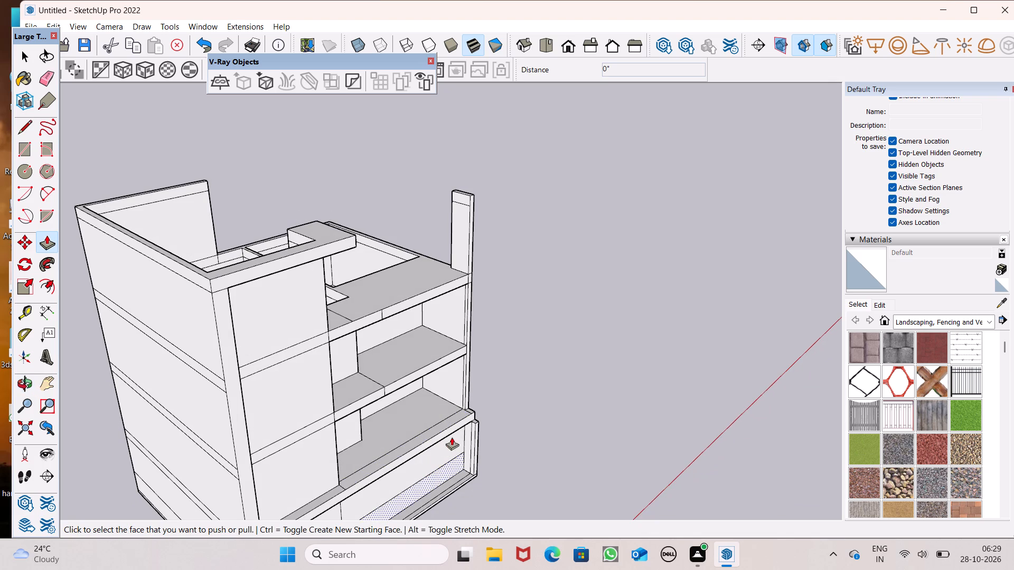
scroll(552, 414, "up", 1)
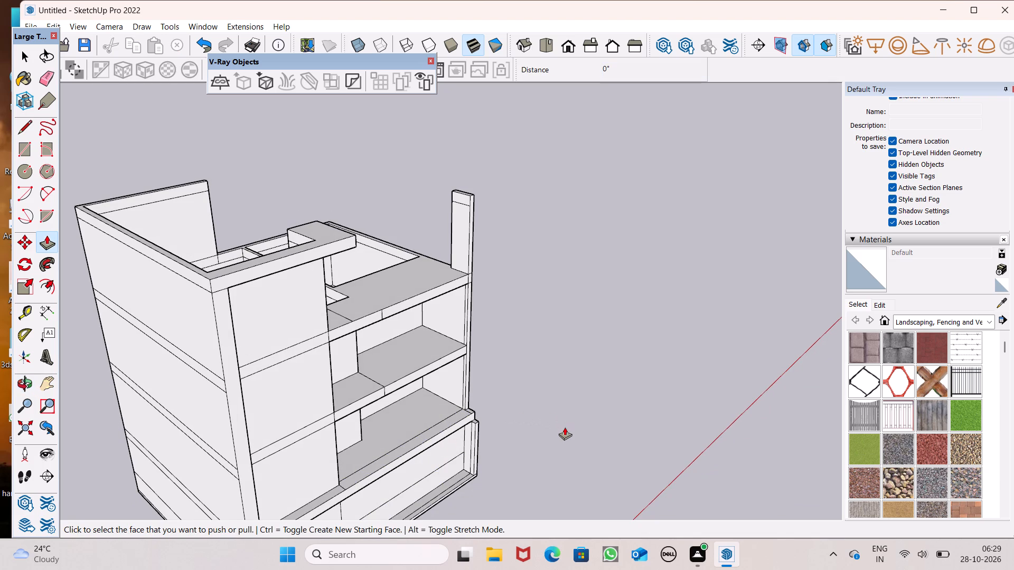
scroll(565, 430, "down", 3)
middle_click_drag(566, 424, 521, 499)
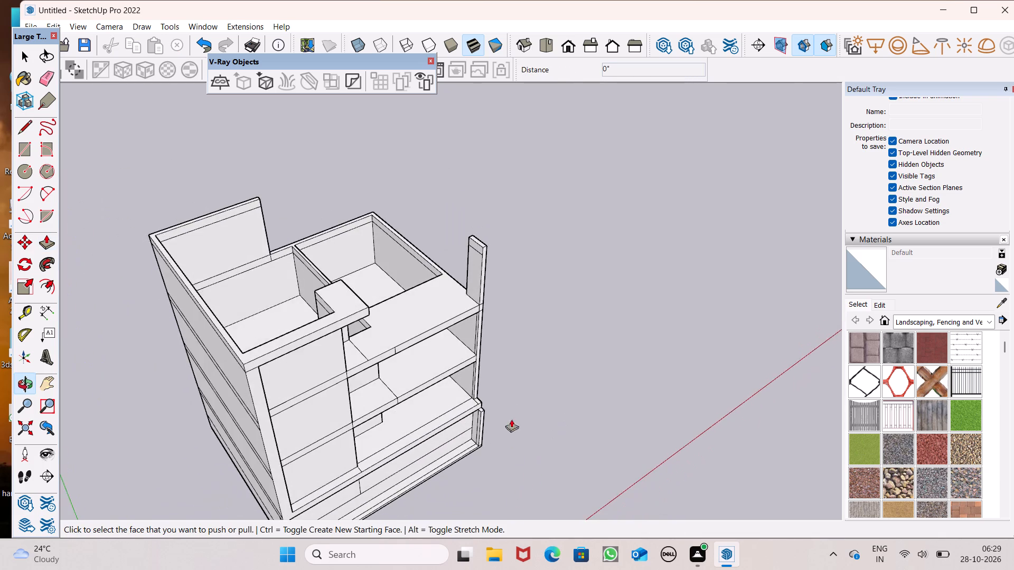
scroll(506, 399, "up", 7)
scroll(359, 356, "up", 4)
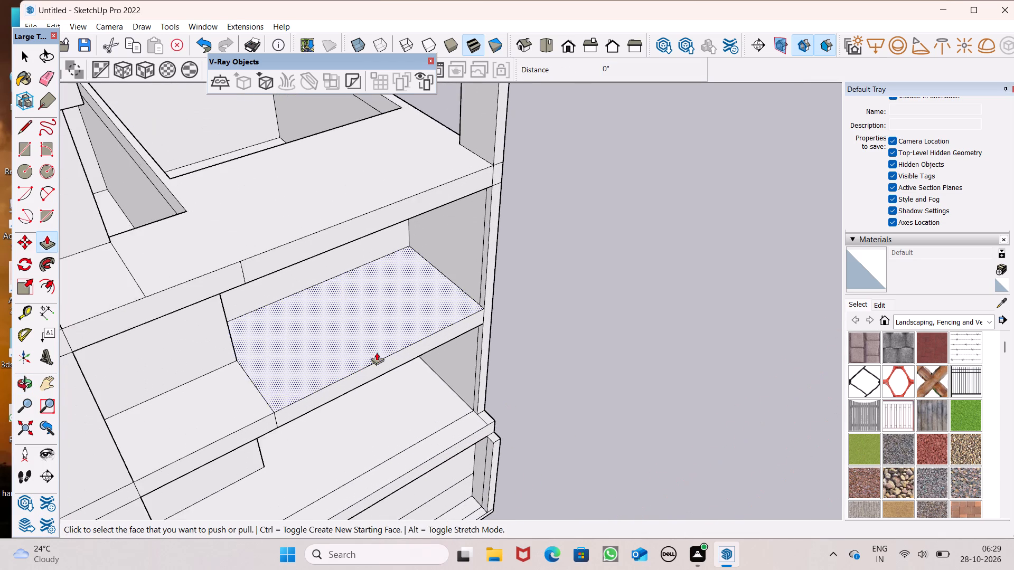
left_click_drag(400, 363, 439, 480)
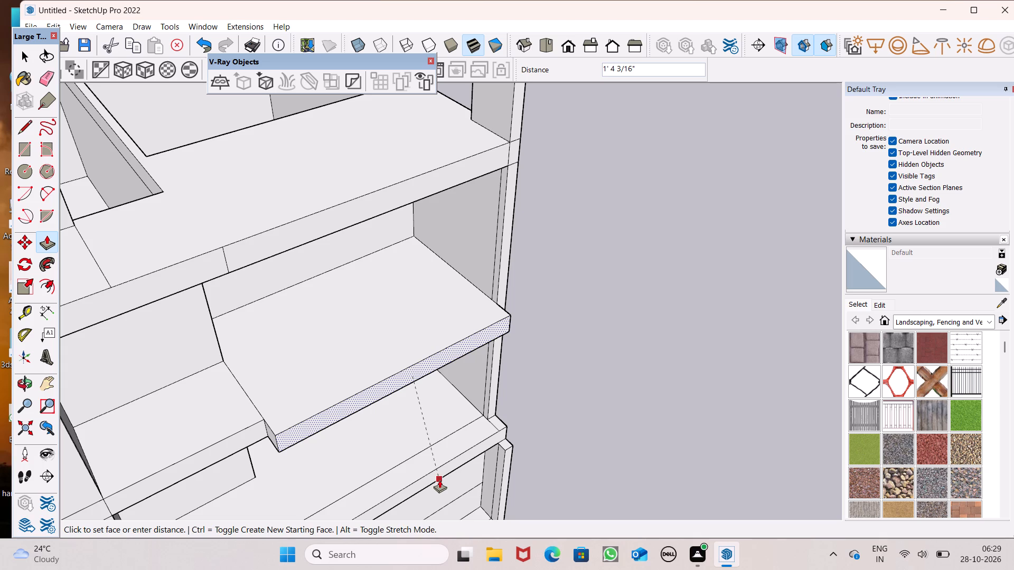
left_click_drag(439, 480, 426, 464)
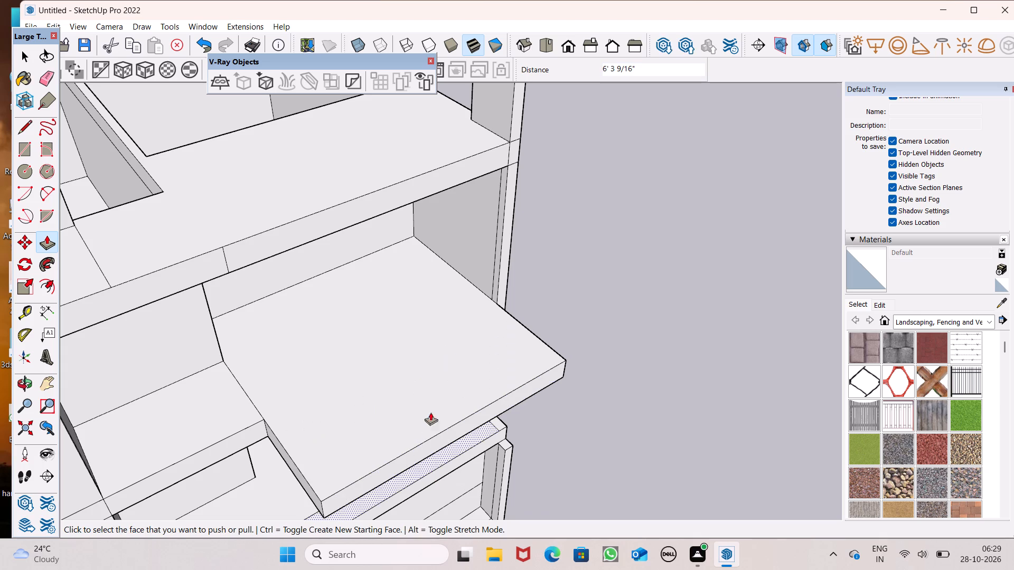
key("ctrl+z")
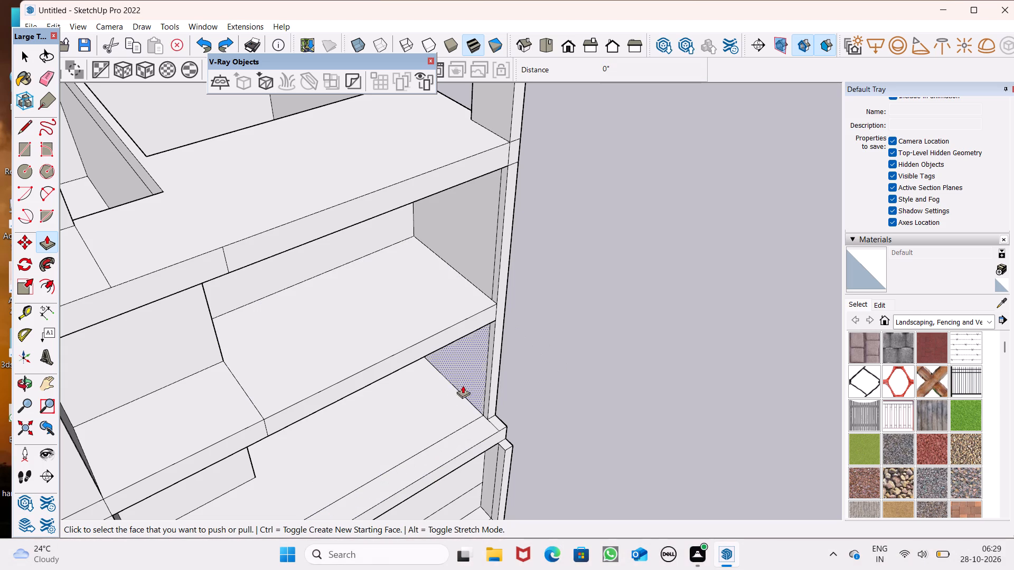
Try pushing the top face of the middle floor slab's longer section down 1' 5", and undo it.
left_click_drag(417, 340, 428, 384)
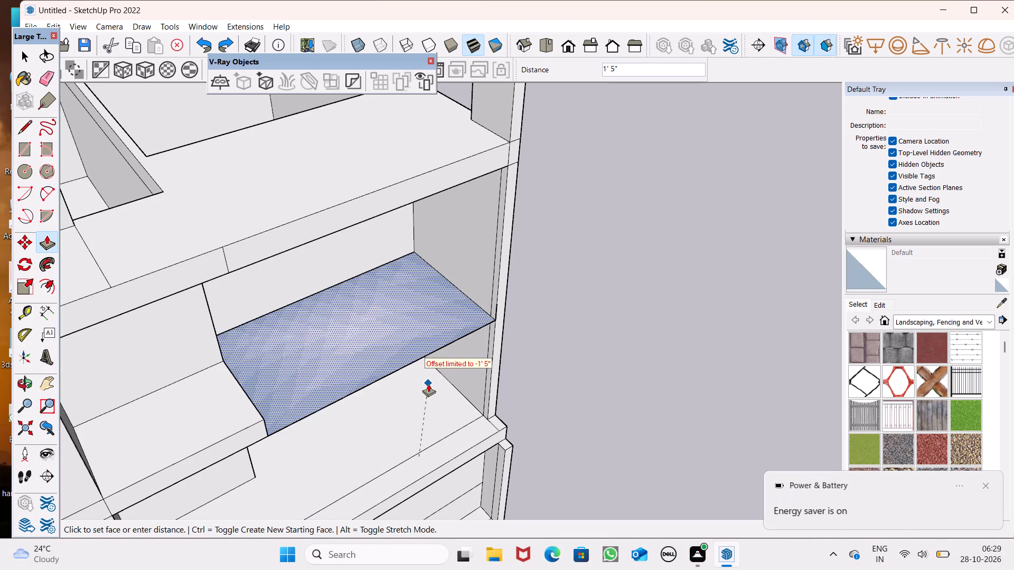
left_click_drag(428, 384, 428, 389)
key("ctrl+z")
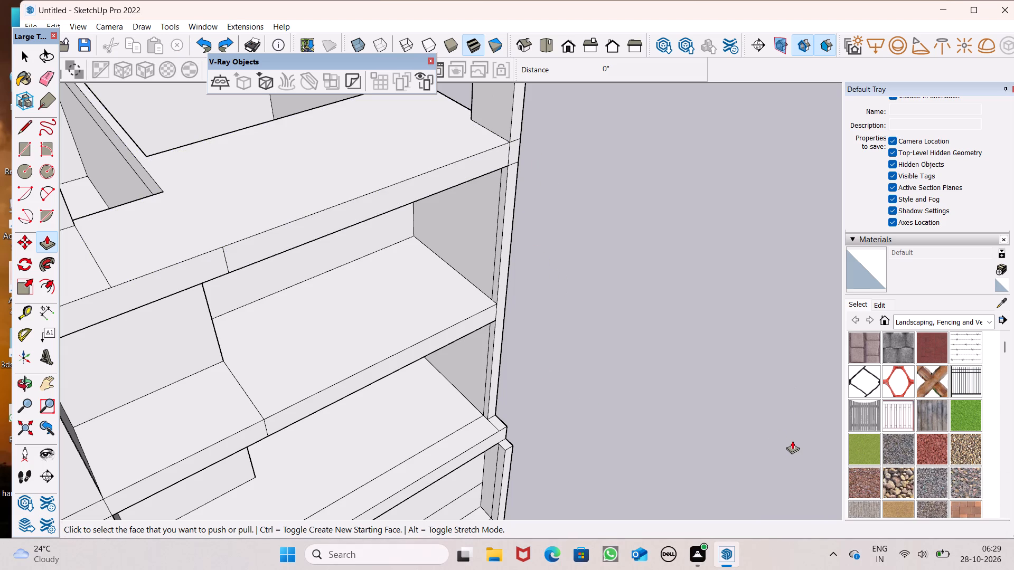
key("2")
Push/Pull the longer section of the middle floor slab's front edge, beside the corner column, outward 1' 4 3/16".
scroll(587, 278, "down", 6)
scroll(639, 330, "down", 4)
middle_click_drag(414, 400, 448, 411)
scroll(448, 413, "up", 6)
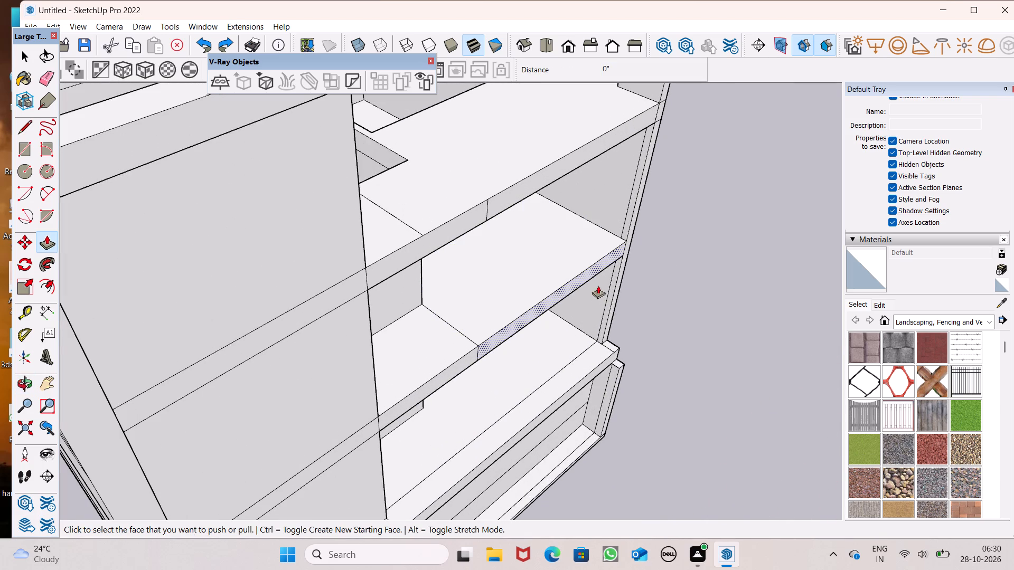
scroll(411, 350, "down", 4)
scroll(519, 299, "up", 2)
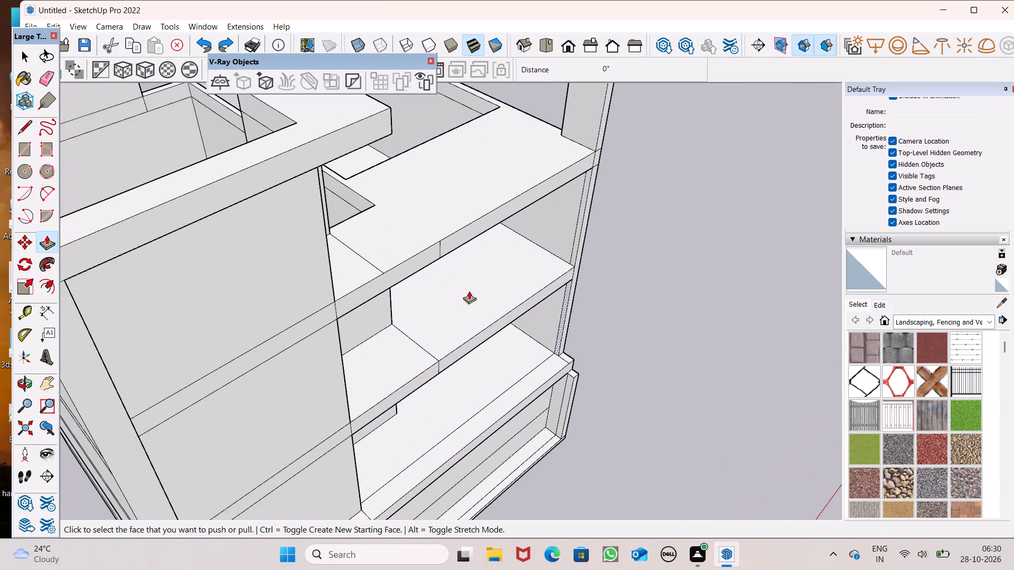
scroll(488, 319, "up", 4)
left_click_drag(500, 328, 511, 335)
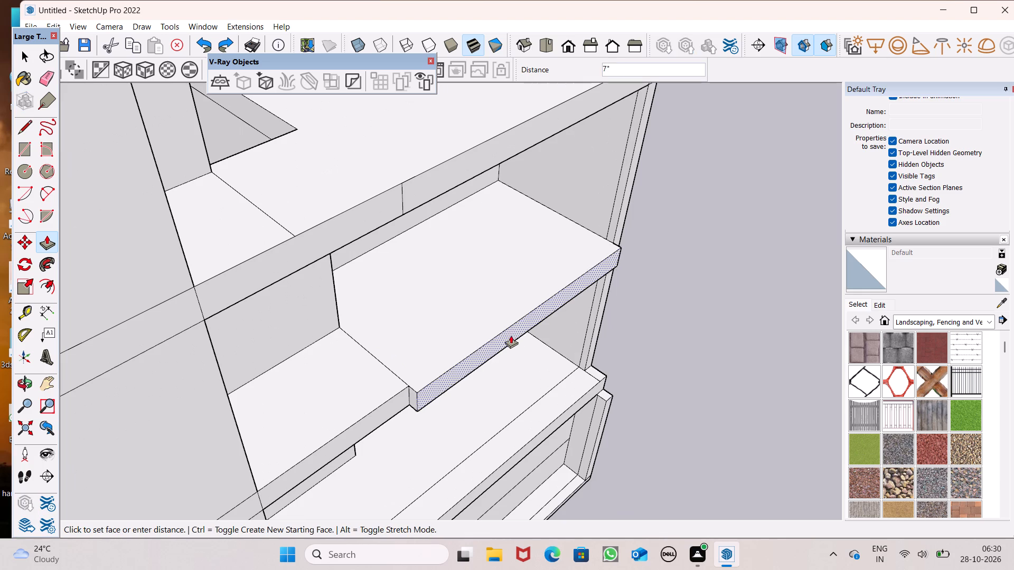
left_click_drag(511, 335, 512, 457)
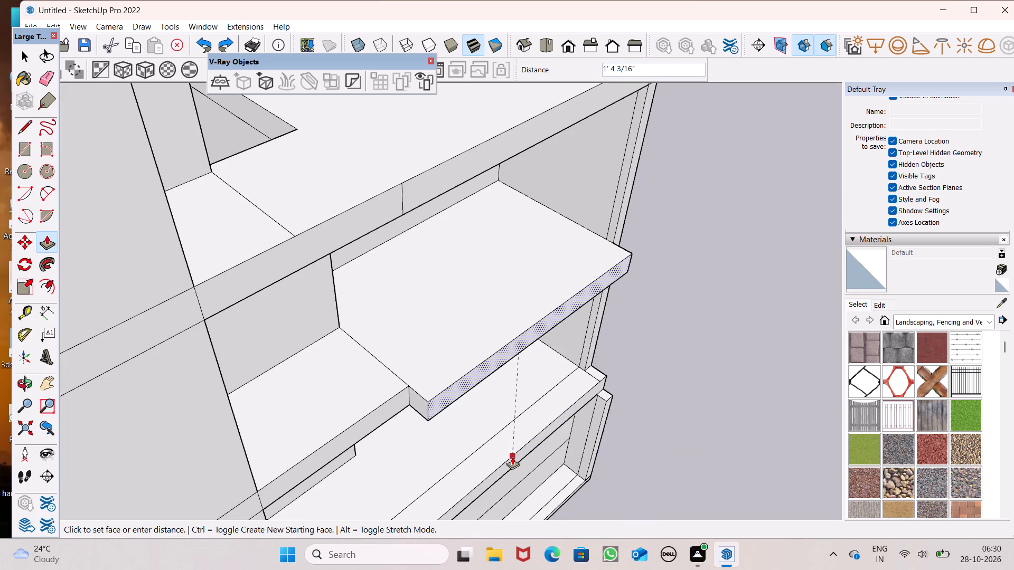
left_click_drag(512, 457, 512, 455)
Extend both sections of the upper floor slab's front edge outward 1' 4 3/16", keeping them flush with each other.
scroll(424, 357, "down", 5)
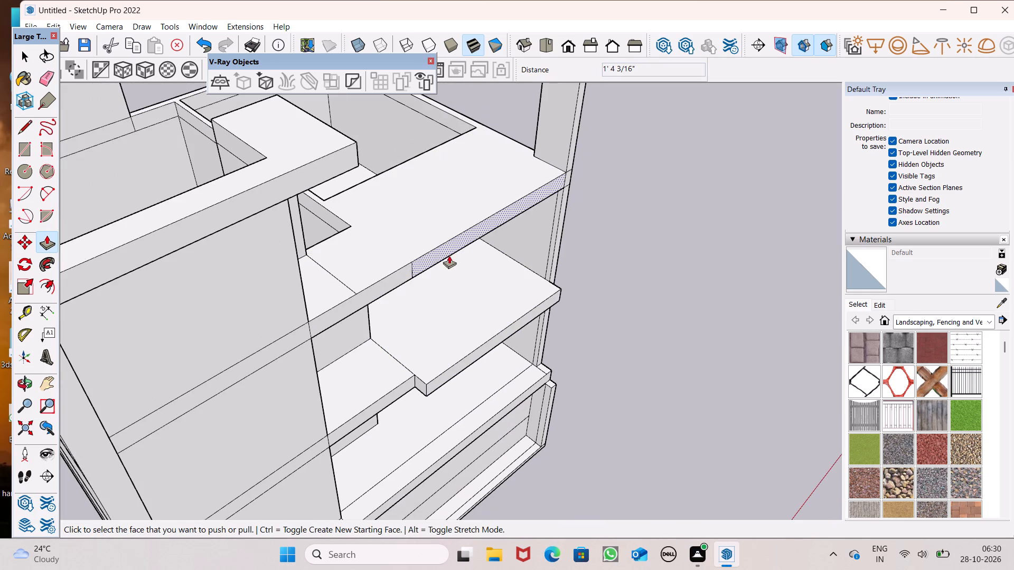
left_click_drag(449, 254, 468, 354)
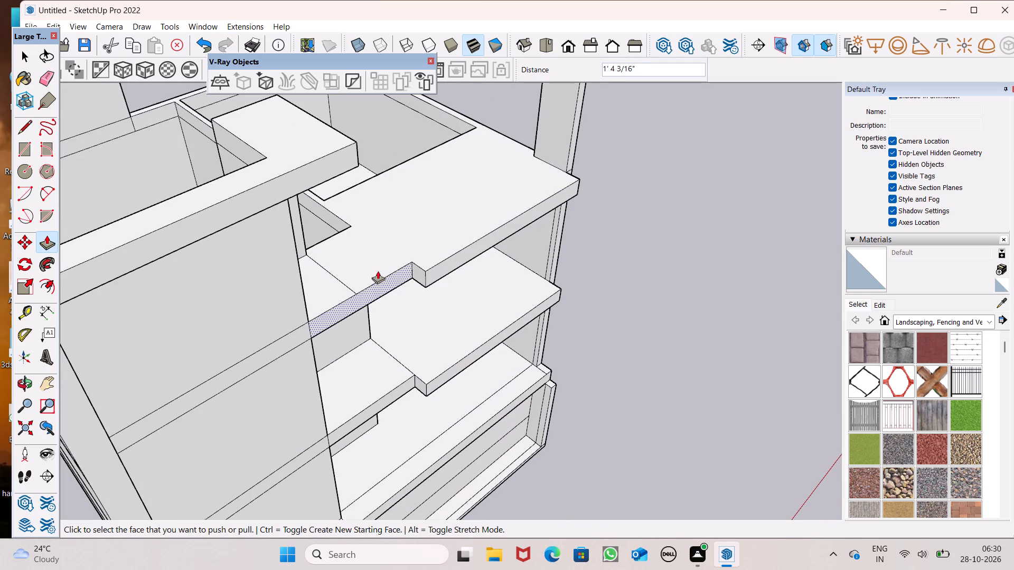
left_click_drag(387, 282, 429, 265)
Extend the remaining shorter section of the middle floor slab's front edge 1' 4 3/16", flush with its longer section.
scroll(431, 234, "down", 1)
left_click_drag(406, 378, 428, 373)
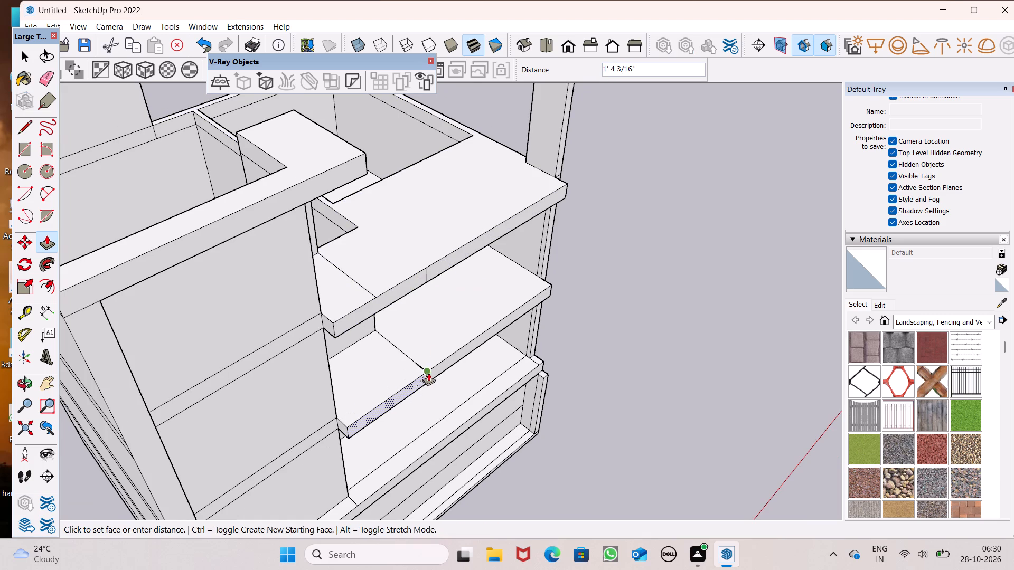
left_click_drag(428, 373, 436, 367)
Examine the extended slab edges against the corner column and facade frame from the front, above and the side.
scroll(373, 306, "down", 4)
middle_click_drag(436, 344, 338, 334)
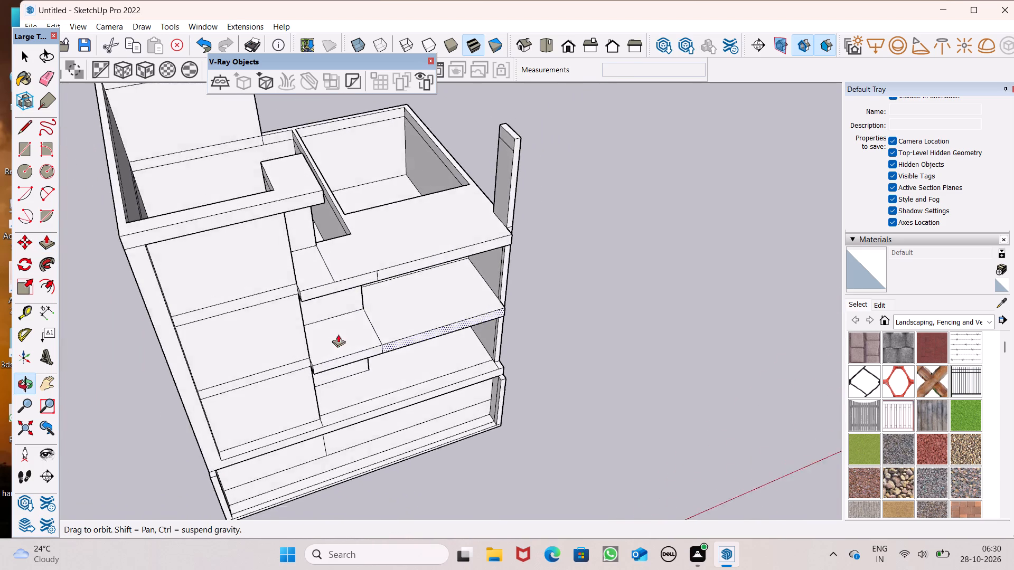
middle_click_drag(338, 334, 340, 341)
scroll(342, 322, "up", 1)
scroll(392, 298, "down", 2)
middle_click_drag(437, 348, 320, 347)
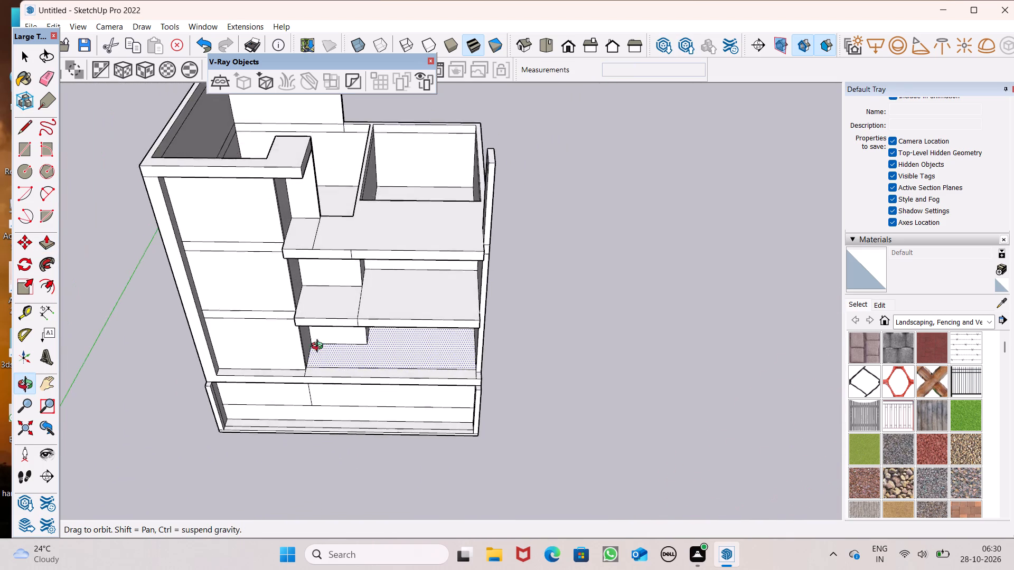
middle_click_drag(320, 347, 249, 356)
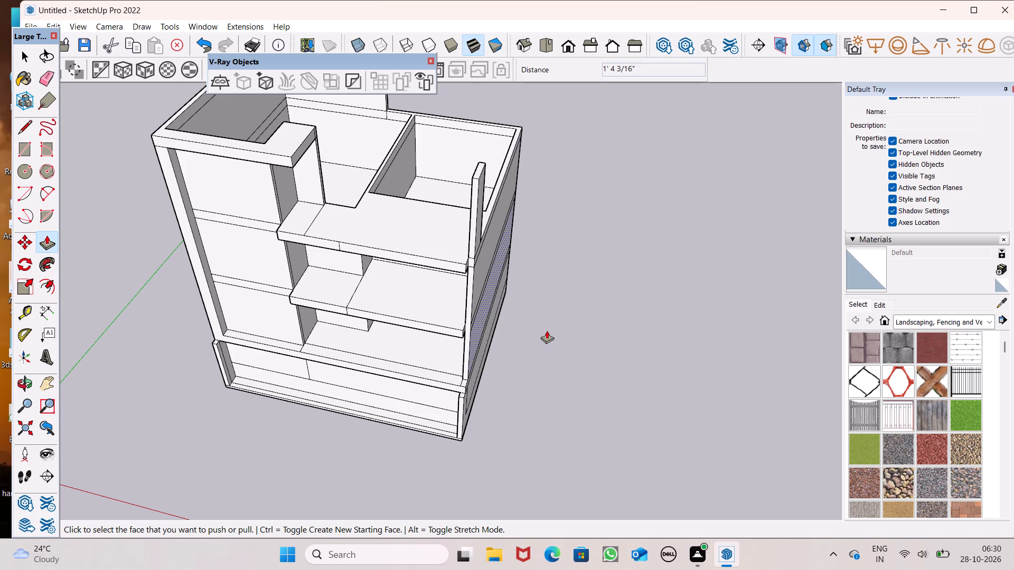
scroll(554, 322, "up", 1)
middle_click_drag(554, 322, 618, 205)
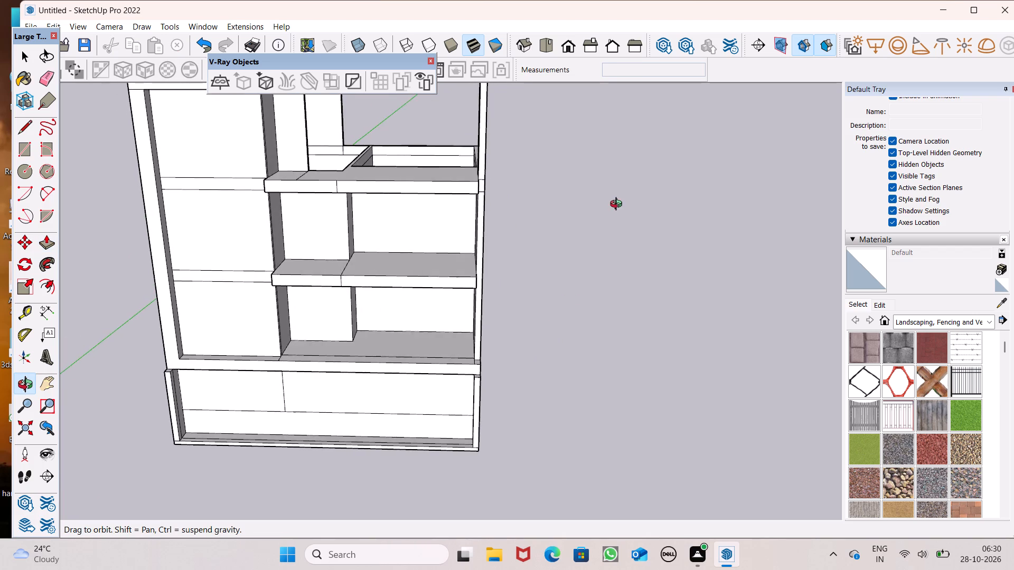
middle_click_drag(618, 205, 653, 211)
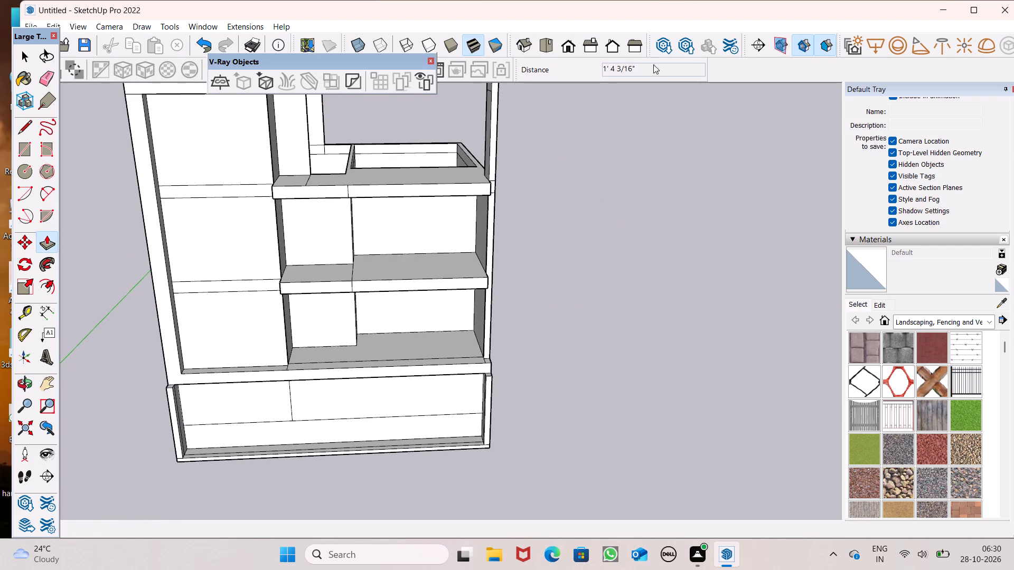
scroll(623, 338, "down", 3)
middle_click_drag(610, 328, 579, 469)
middle_click_drag(579, 469, 619, 457)
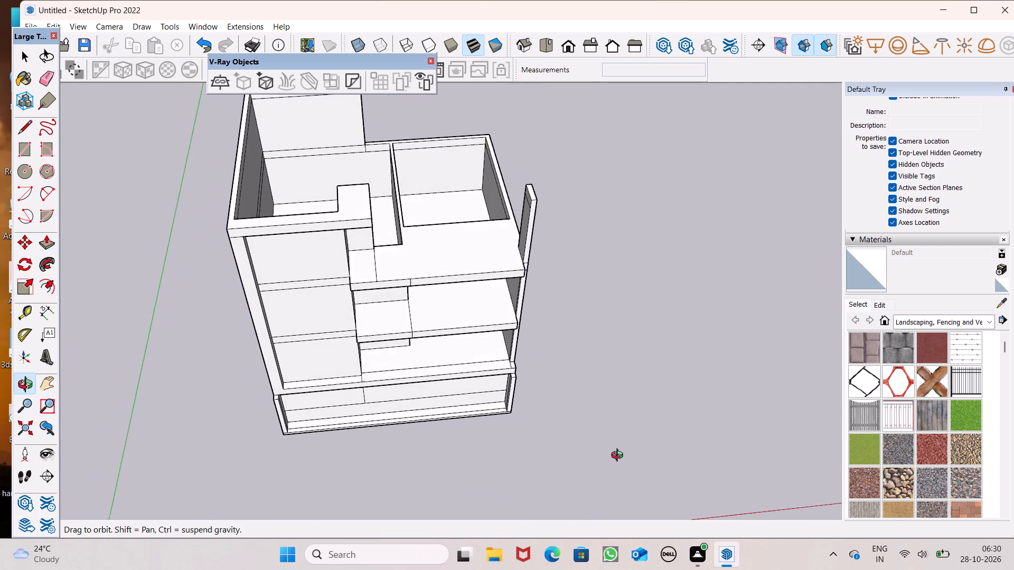
middle_click_drag(619, 457, 608, 453)
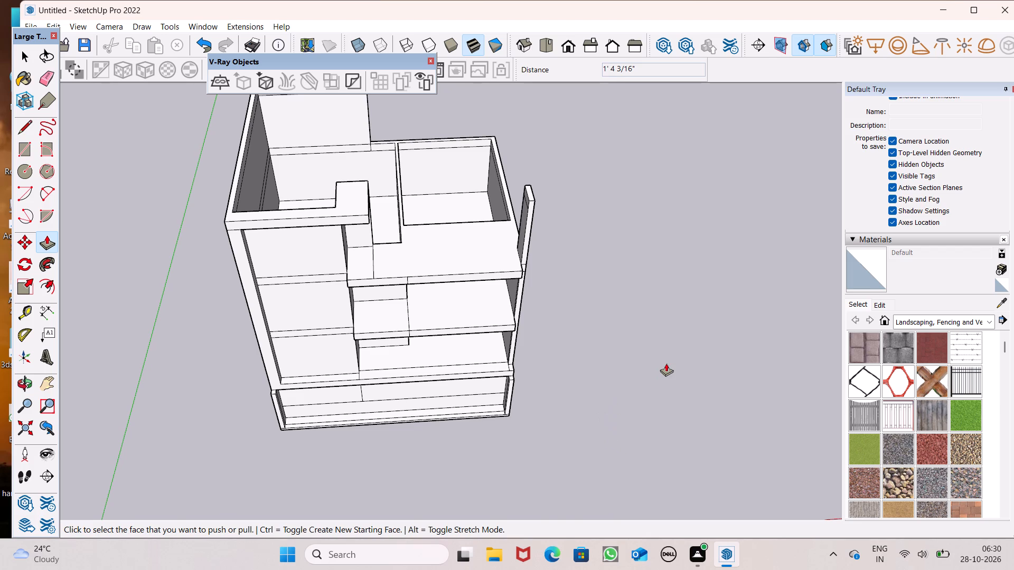
scroll(666, 363, "down", 3)
middle_click_drag(646, 353, 398, 331)
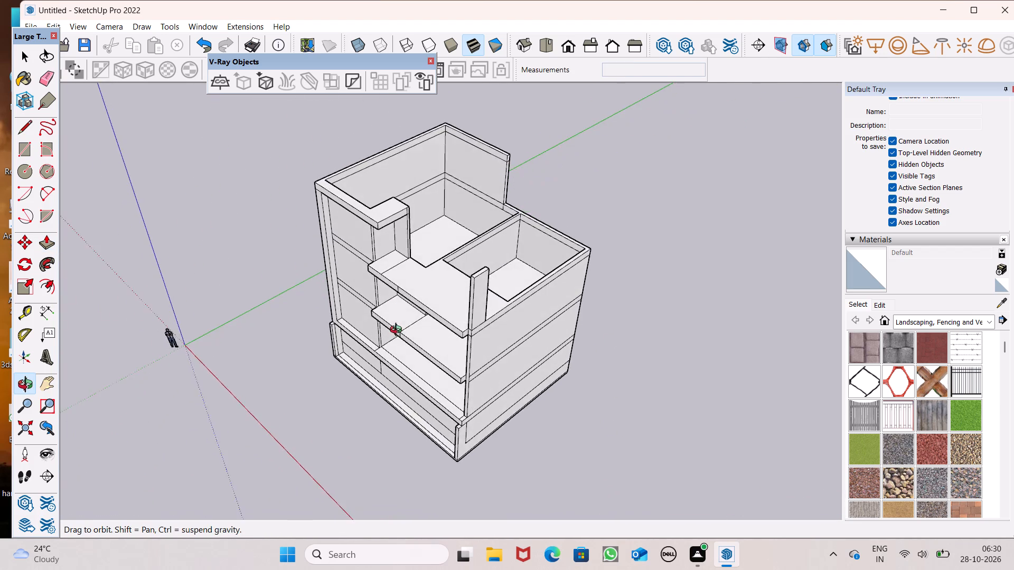
Erase the two leftover edges crossing the corner column's front face beside the upper floor slab.
middle_click_drag(398, 331, 396, 332)
scroll(396, 332, "up", 1)
middle_click_drag(445, 343, 505, 410)
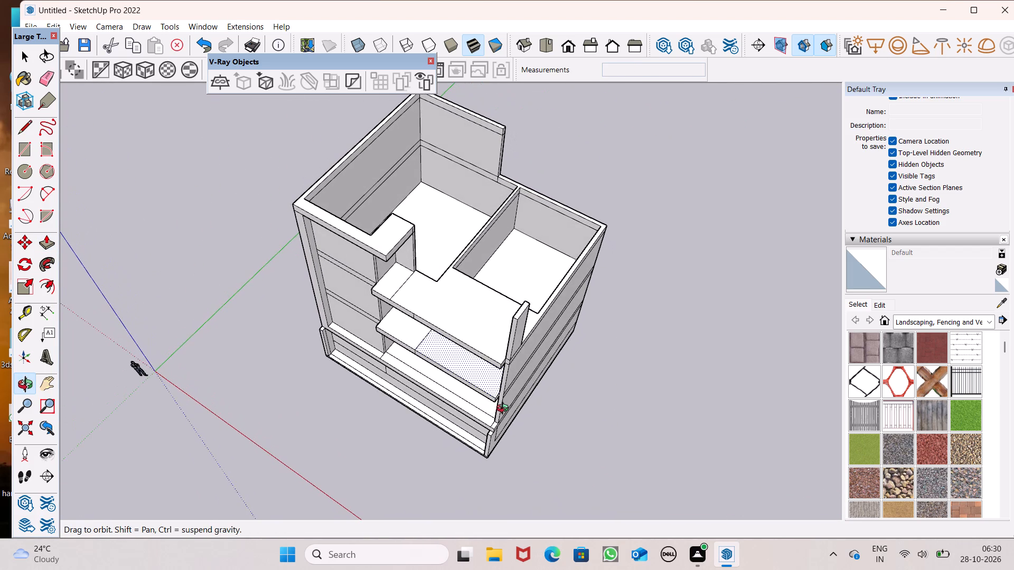
middle_click_drag(505, 410, 505, 408)
scroll(427, 303, "up", 1)
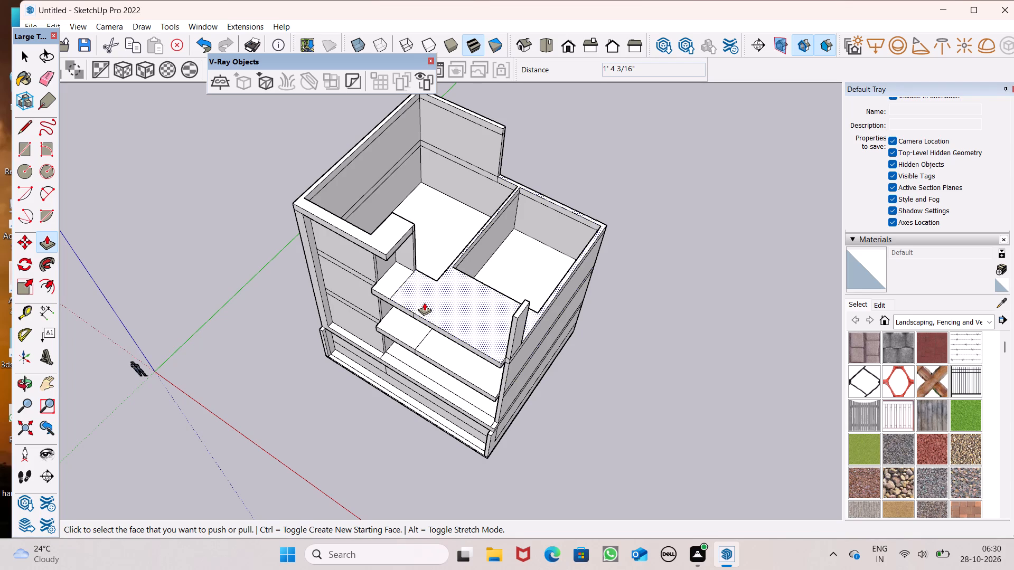
middle_click_drag(439, 311, 433, 354)
middle_click_drag(470, 356, 656, 281)
left_click(45, 78)
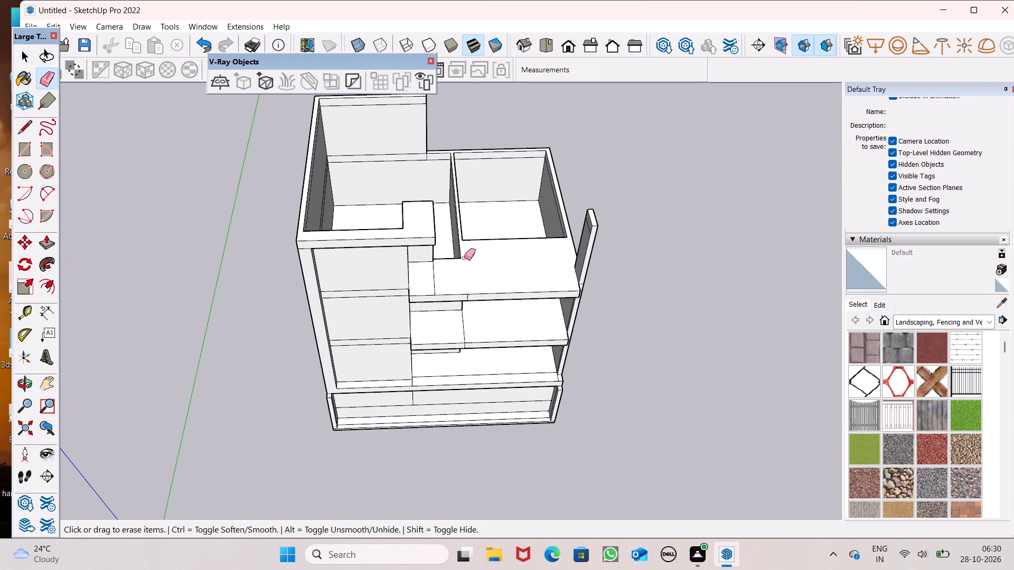
scroll(469, 261, "up", 3)
middle_click_drag(700, 326, 611, 220)
scroll(666, 278, "up", 3)
scroll(549, 287, "up", 7)
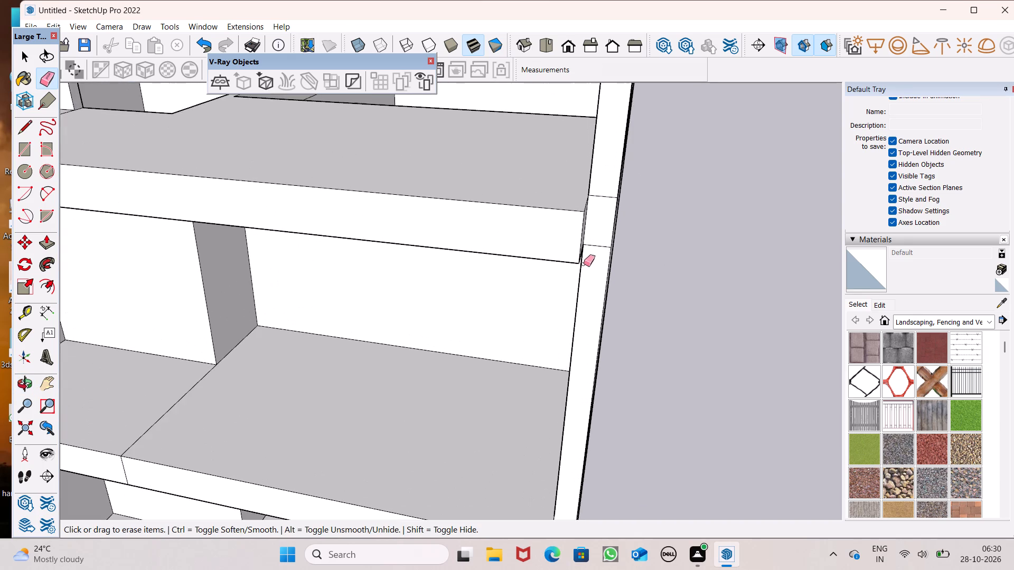
scroll(611, 199, "up", 7)
left_click_drag(607, 191, 604, 204)
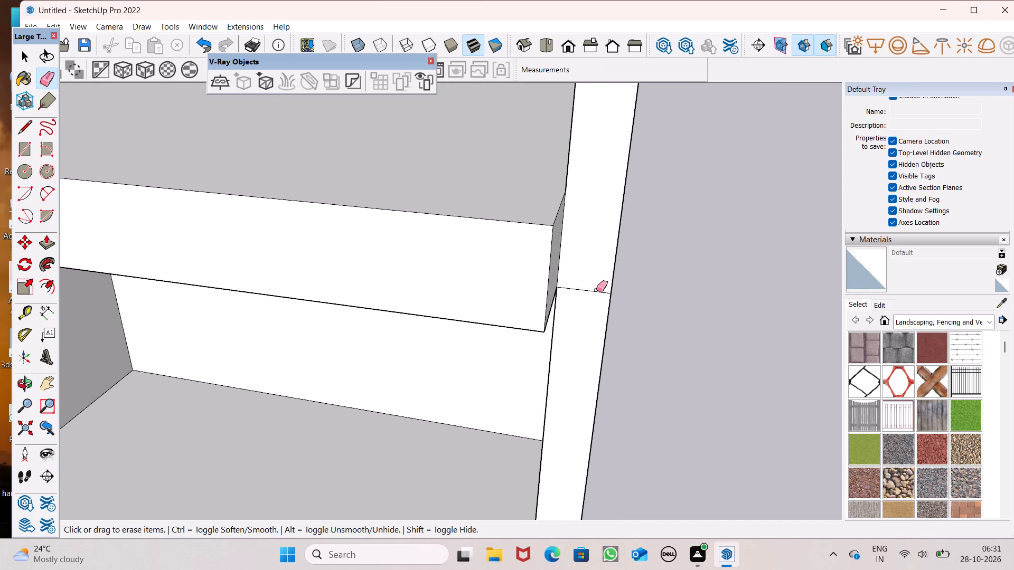
left_click_drag(595, 291, 591, 298)
Push/Pull the corner column's inner face above the upper floor slab inward to thicken it below its top band.
scroll(580, 182, "down", 11)
scroll(601, 304, "down", 6)
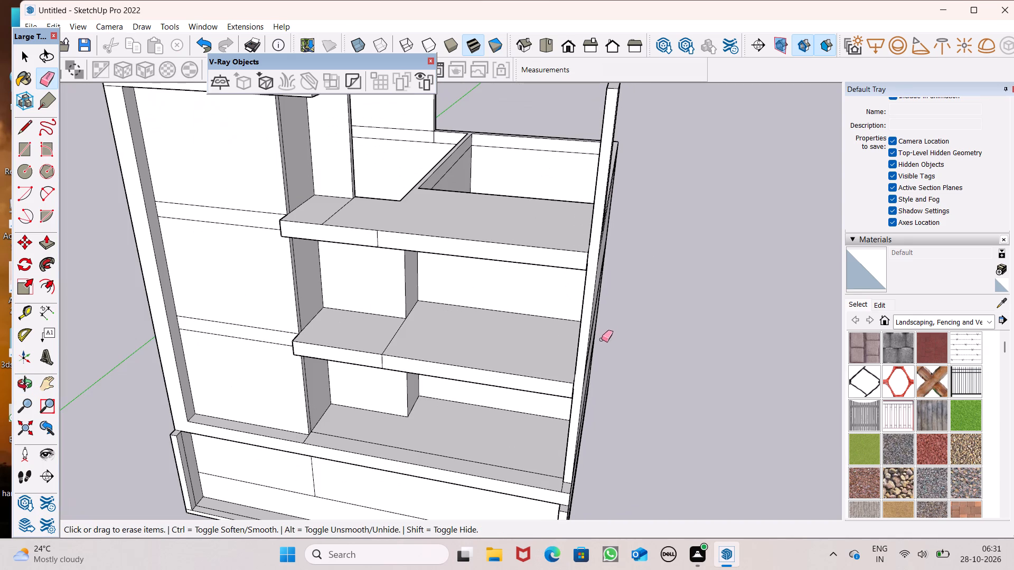
middle_click_drag(603, 353, 768, 441)
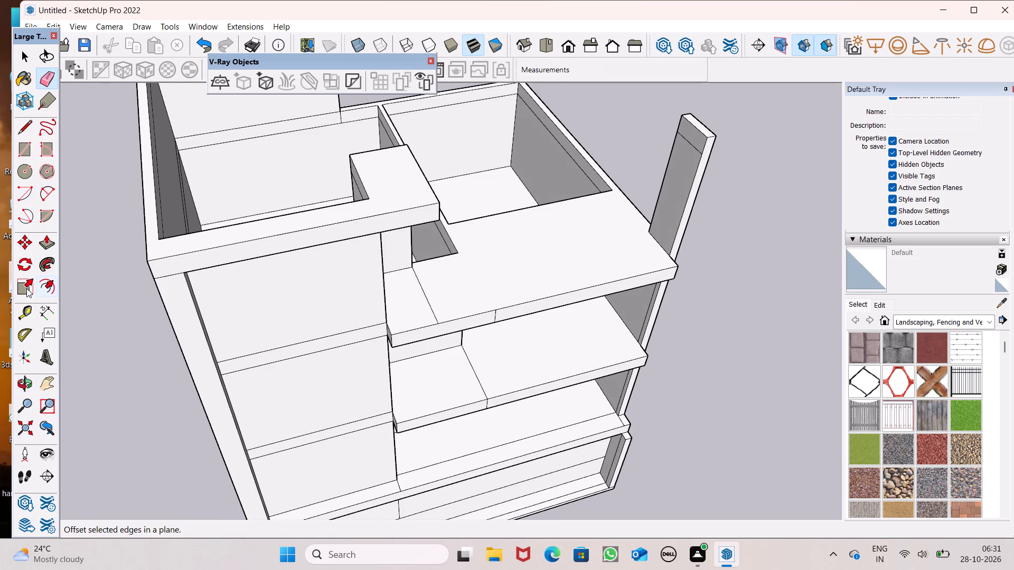
left_click(41, 240)
scroll(392, 196, "up", 2)
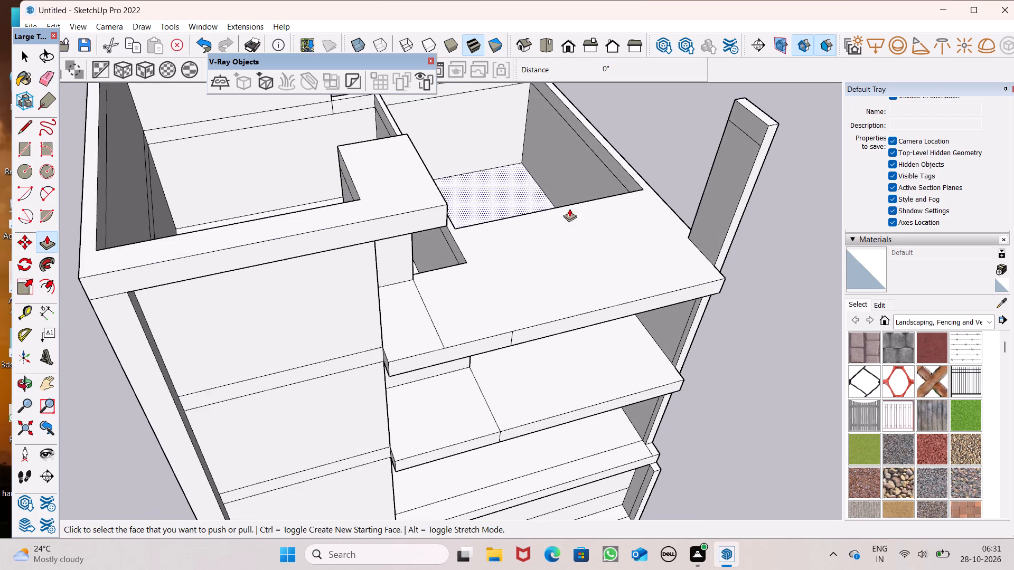
scroll(737, 245, "up", 7)
left_click_drag(709, 248, 708, 250)
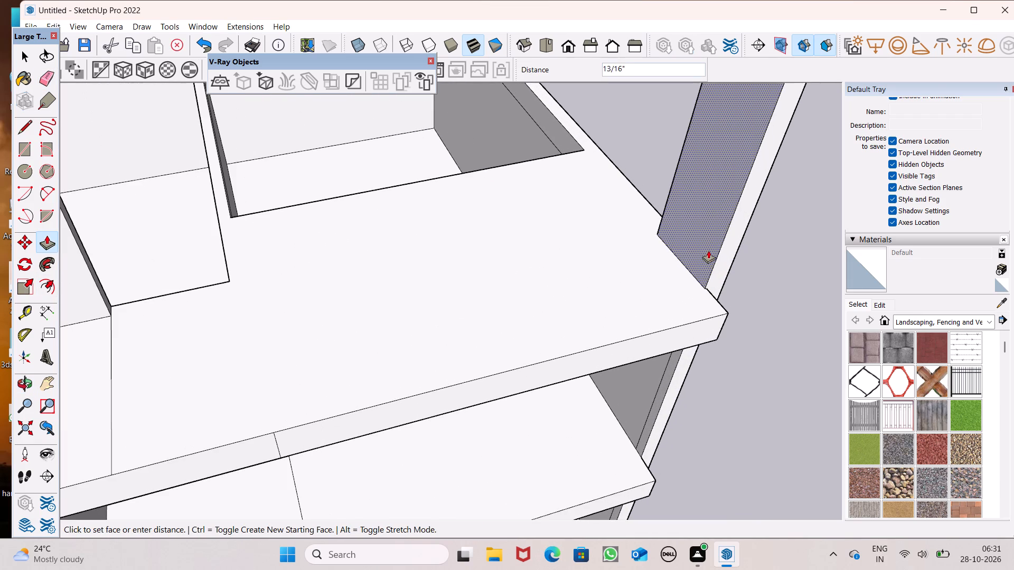
left_click_drag(708, 250, 697, 260)
Pull the column's top band inward 2' 1/16" and a further 19' 1/2" to form a beam meeting the roof slab's projecting end.
scroll(518, 271, "down", 5)
middle_click_drag(568, 297, 488, 288)
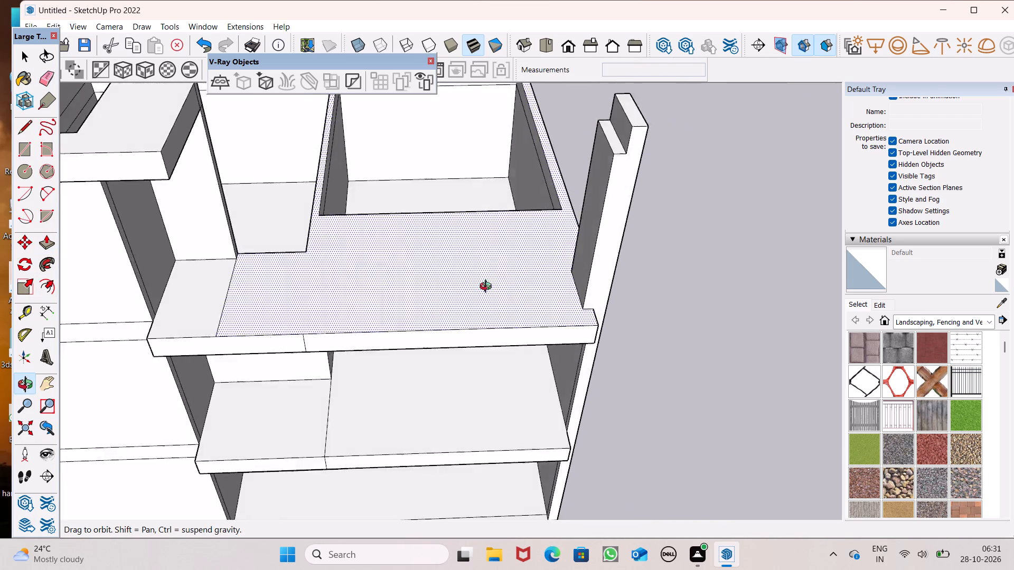
middle_click_drag(488, 288, 521, 333)
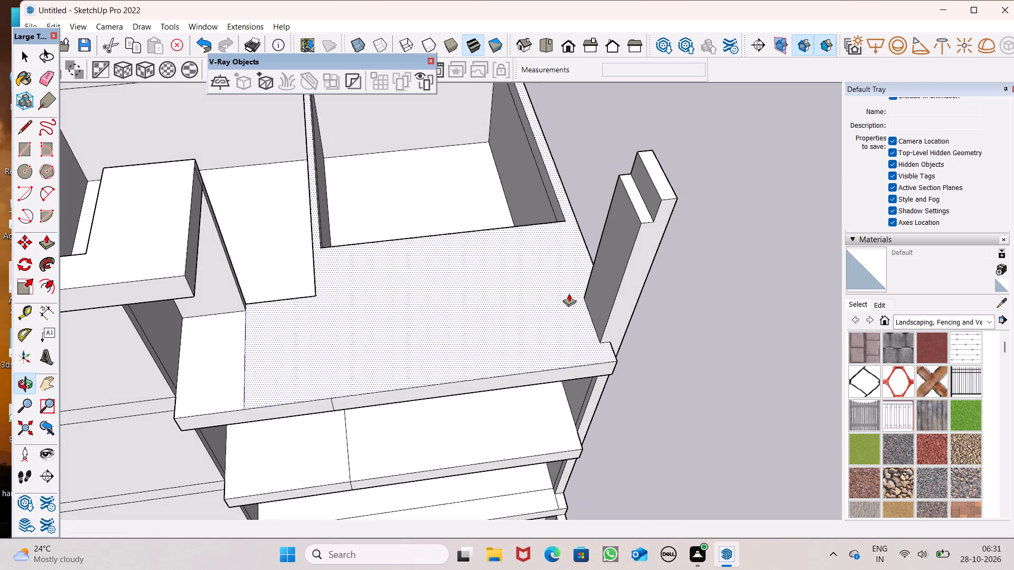
left_click_drag(643, 183, 643, 182)
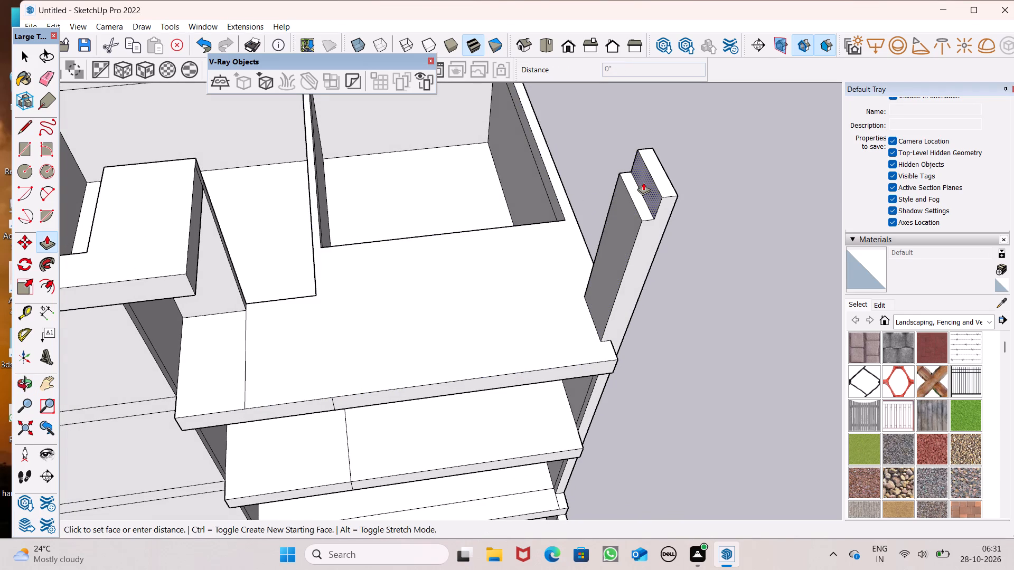
left_click_drag(643, 182, 604, 202)
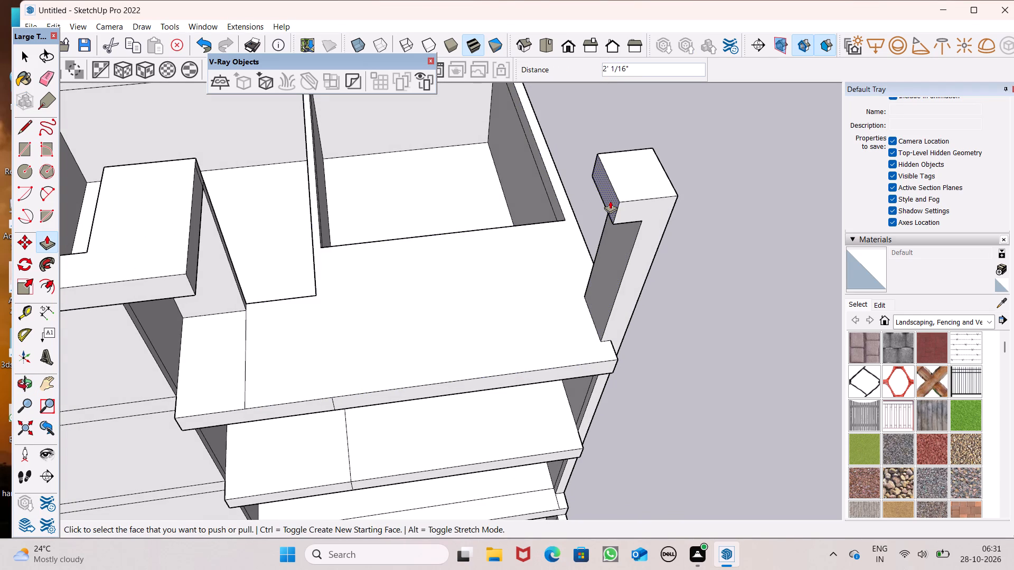
left_click_drag(615, 198, 349, 277)
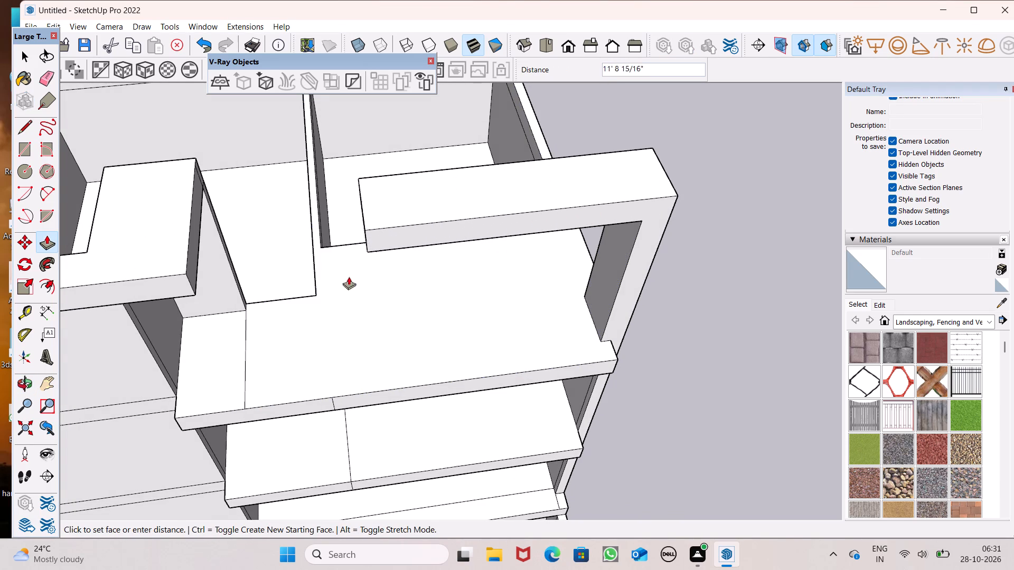
left_click_drag(349, 277, 186, 274)
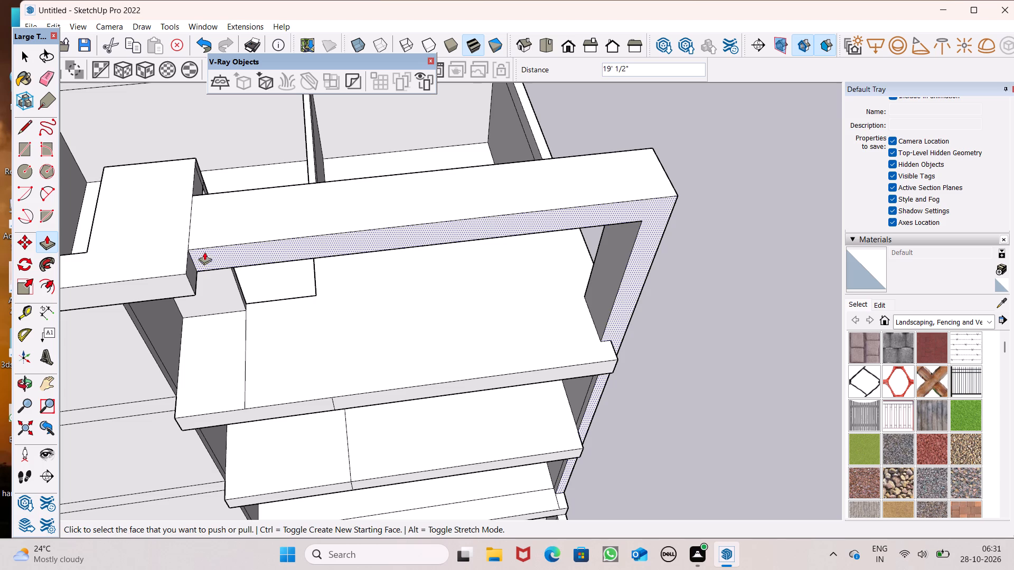
Erase the leftover vertical edges on the corner column's inner face above and below the middle floor slab.
scroll(294, 306, "down", 2)
middle_click_drag(387, 334, 392, 223)
scroll(387, 334, "up", 1)
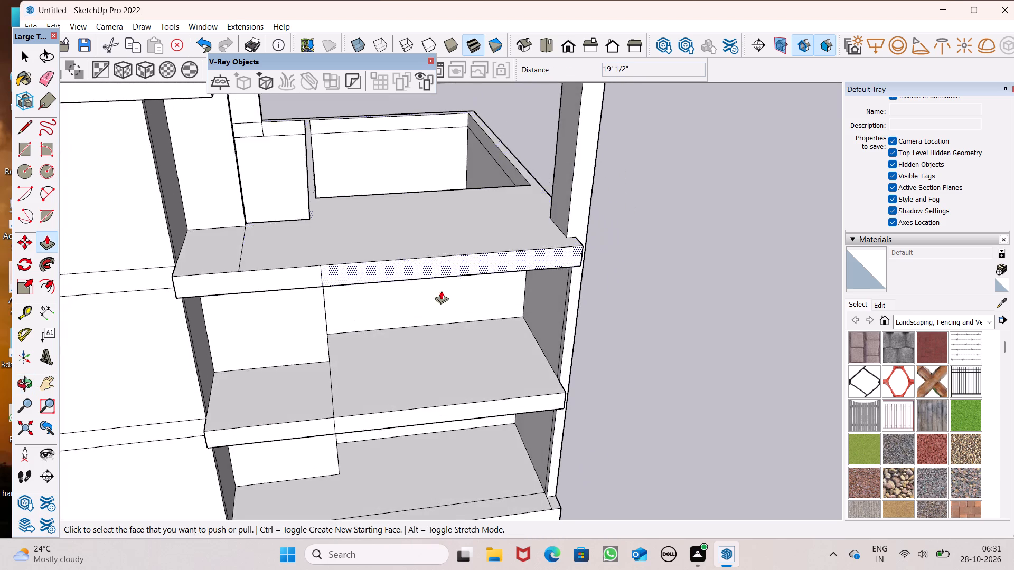
scroll(454, 314, "down", 4)
scroll(576, 342, "up", 4)
scroll(560, 333, "down", 3)
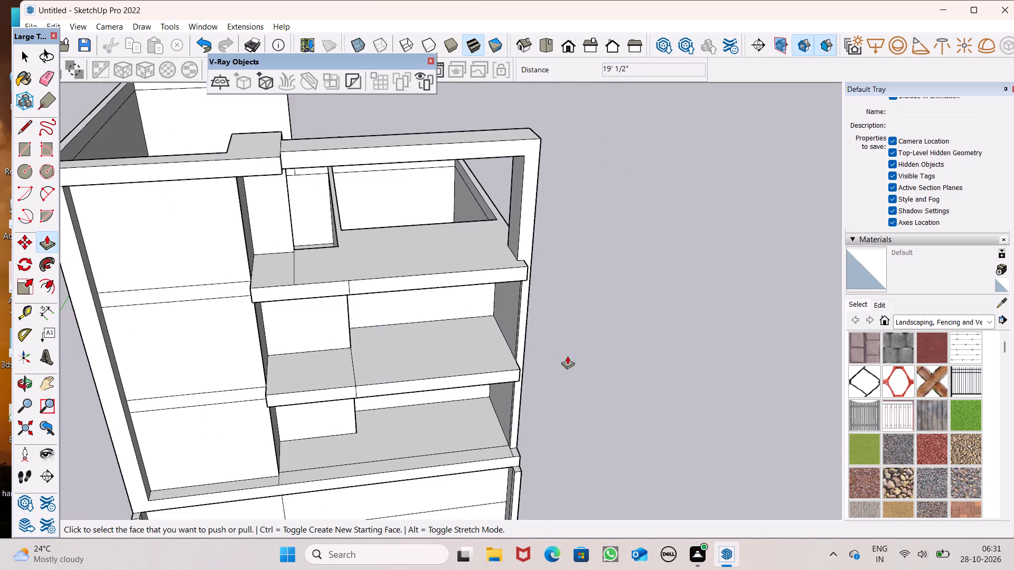
middle_click_drag(571, 368, 610, 435)
scroll(532, 319, "up", 5)
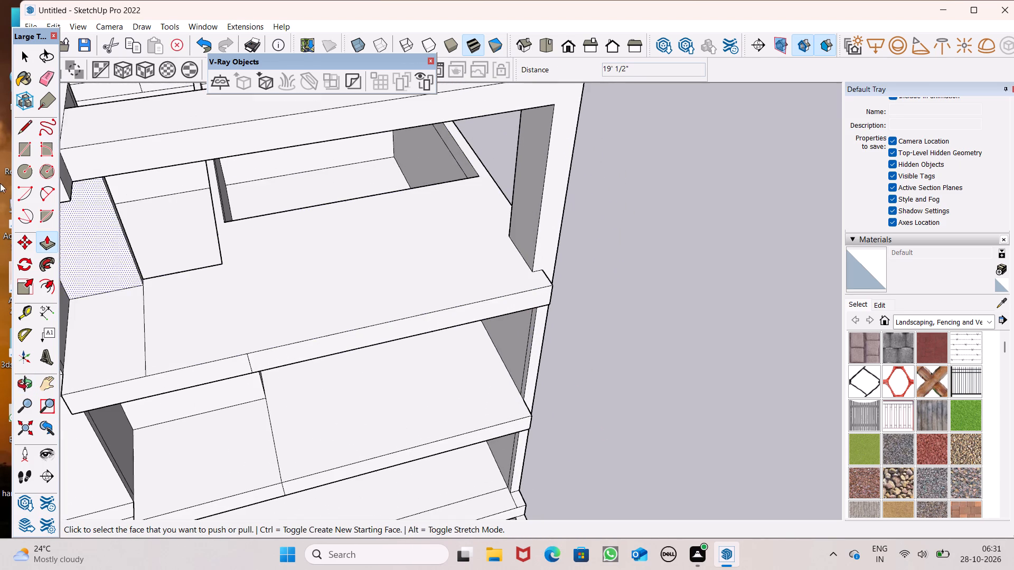
left_click(44, 85)
scroll(334, 345, "up", 6)
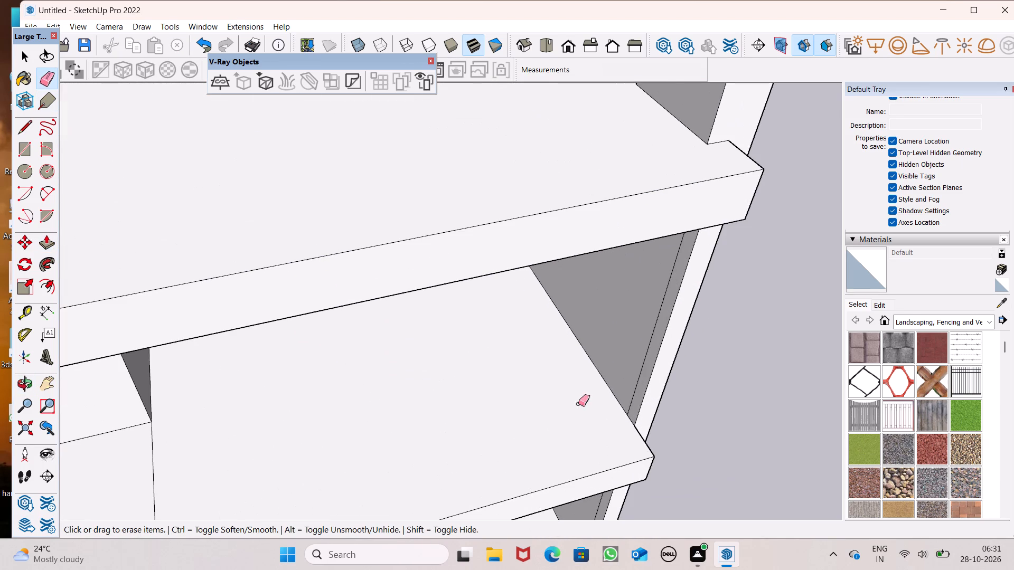
left_click_drag(641, 380, 634, 378)
scroll(568, 310, "down", 6)
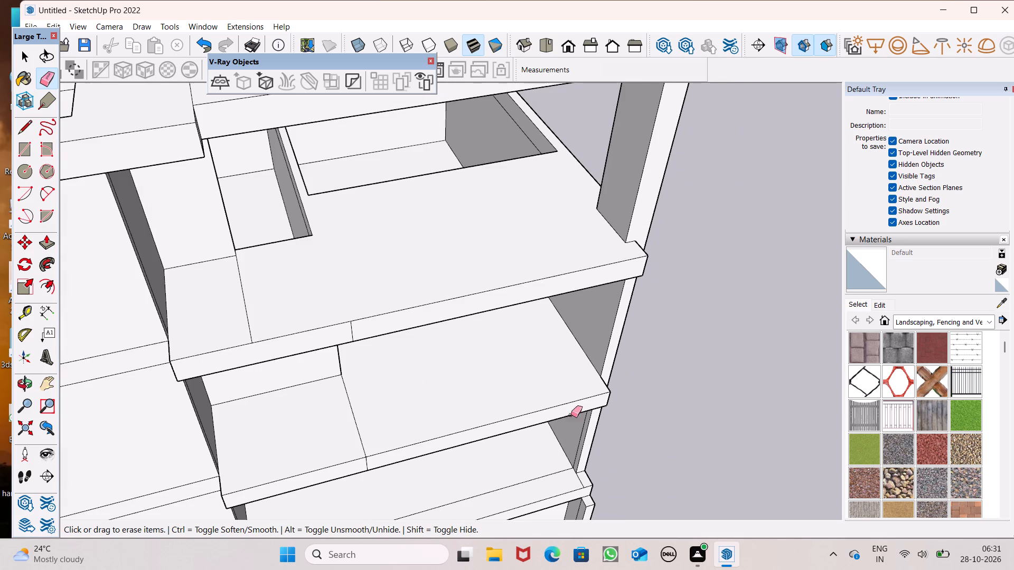
scroll(571, 446, "up", 5)
left_click(581, 448)
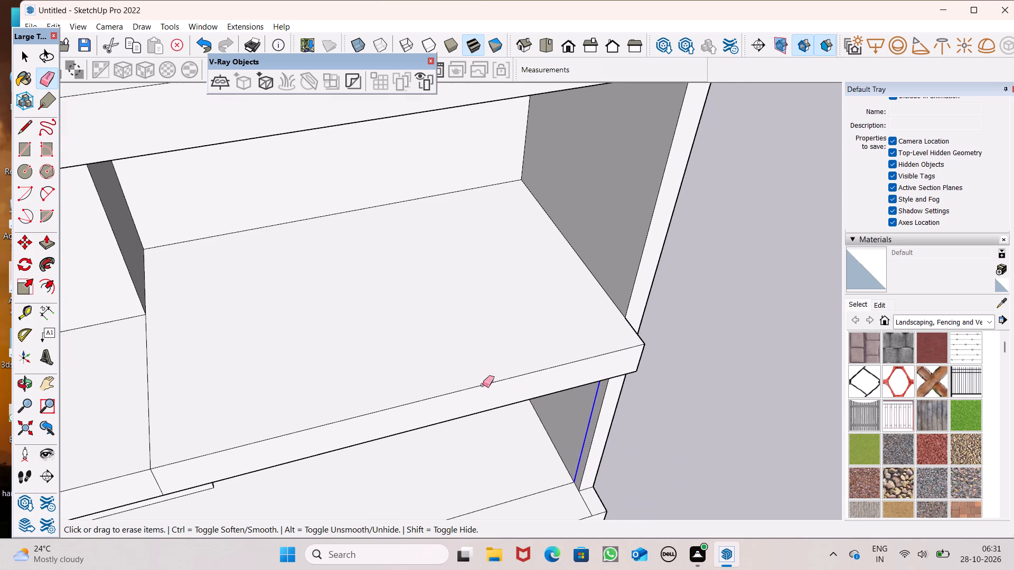
Push/Pull the corner column's inner face between the middle and upper floor slabs inward 7 3/16", flush with the column above.
scroll(443, 386, "down", 12)
scroll(566, 407, "down", 1)
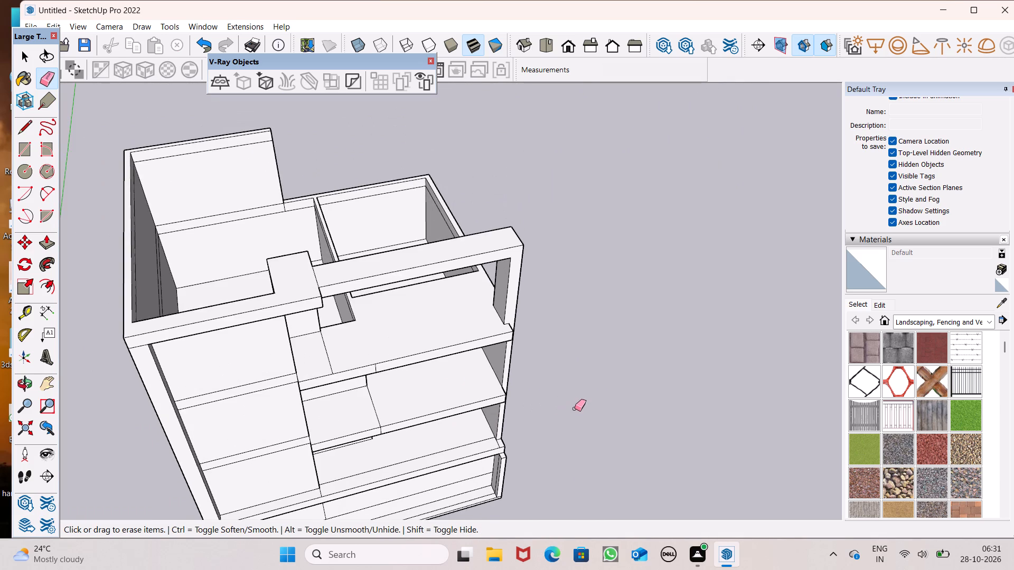
middle_click_drag(580, 410, 580, 328)
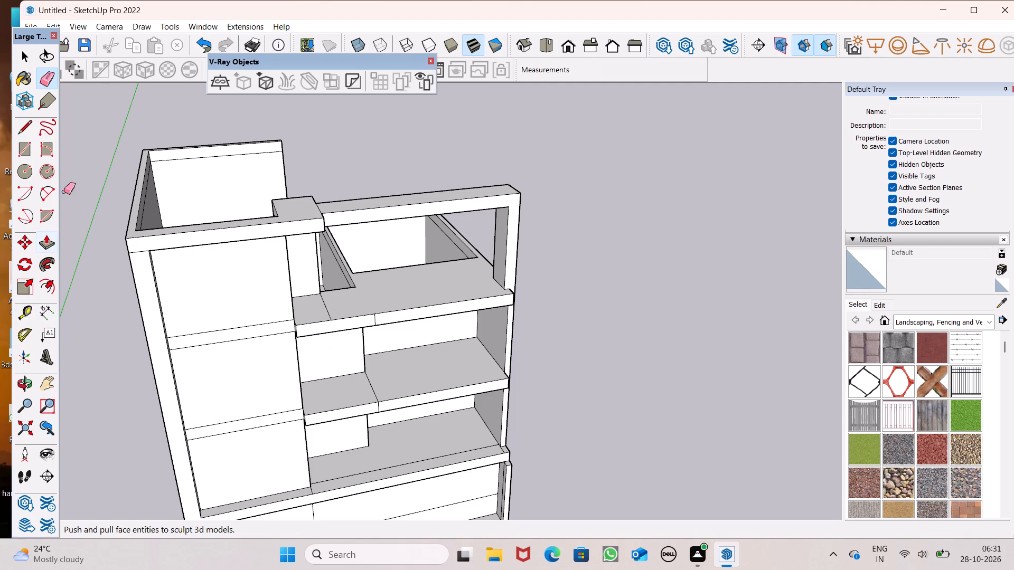
left_click(48, 237)
scroll(524, 252, "down", 1)
scroll(527, 257, "up", 1)
scroll(528, 258, "down", 3)
scroll(463, 322, "up", 2)
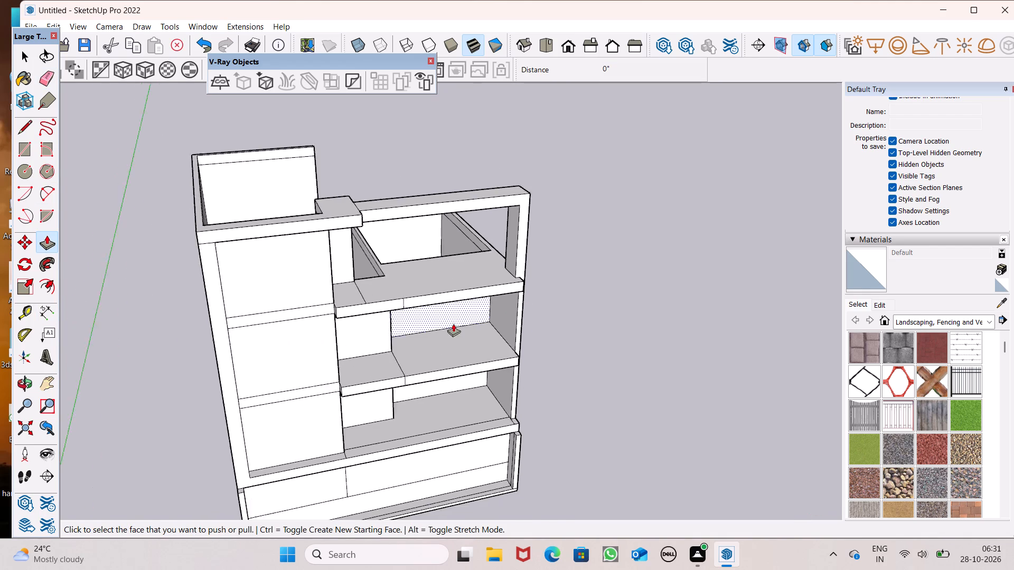
scroll(453, 324, "up", 4)
left_click_drag(551, 310, 561, 226)
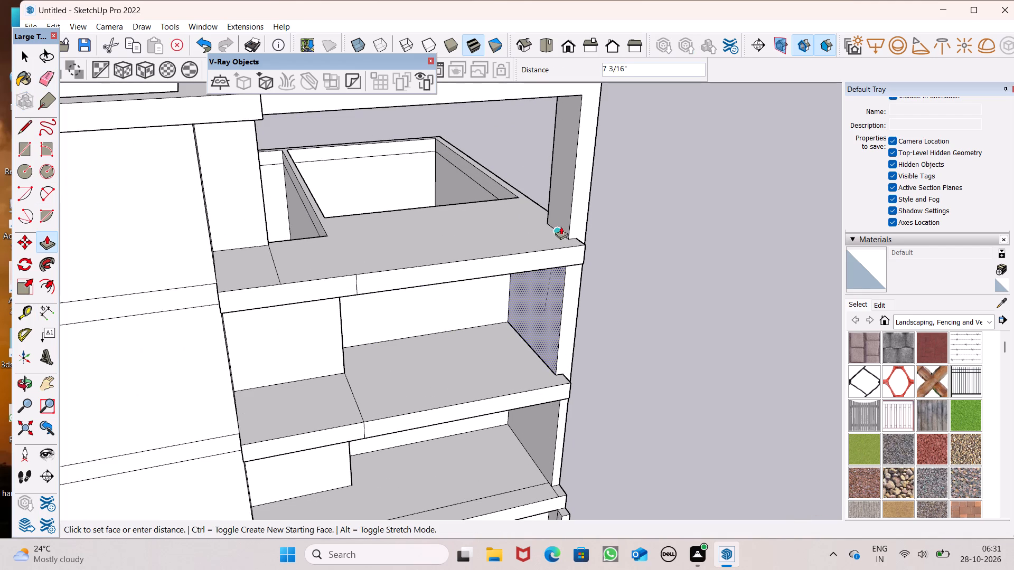
left_click_drag(561, 226, 570, 222)
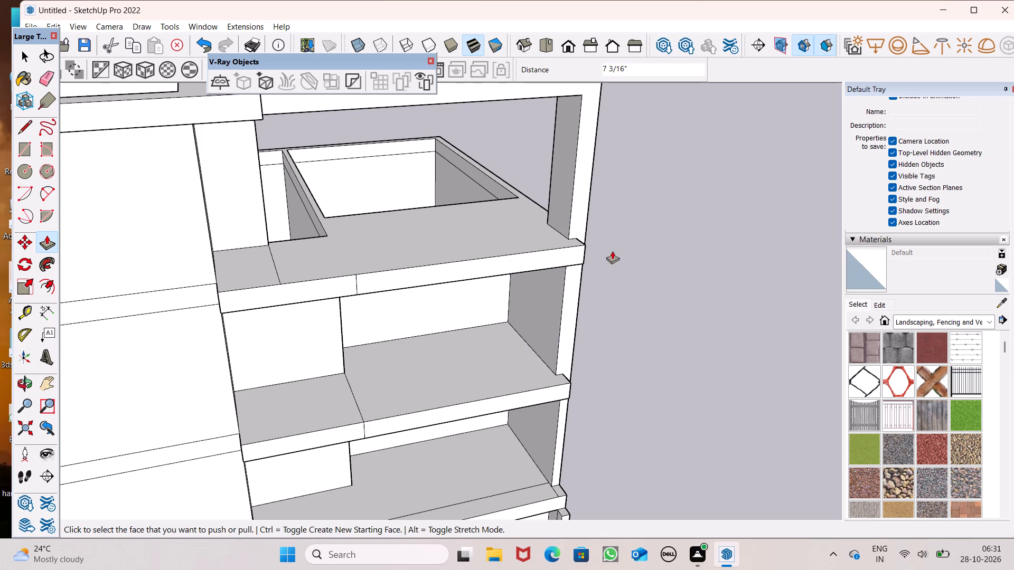
Examine the thickened corner column, new top beam and slab ends from the front and at eye level.
middle_click_drag(614, 257, 520, 281)
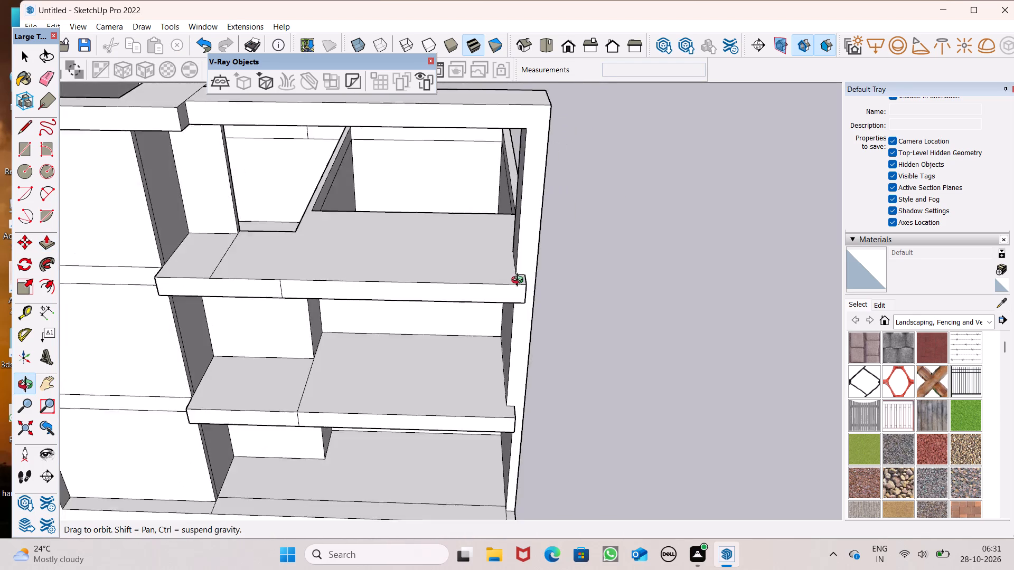
middle_click_drag(520, 281, 551, 278)
scroll(567, 328, "down", 2)
middle_click_drag(564, 387, 508, 224)
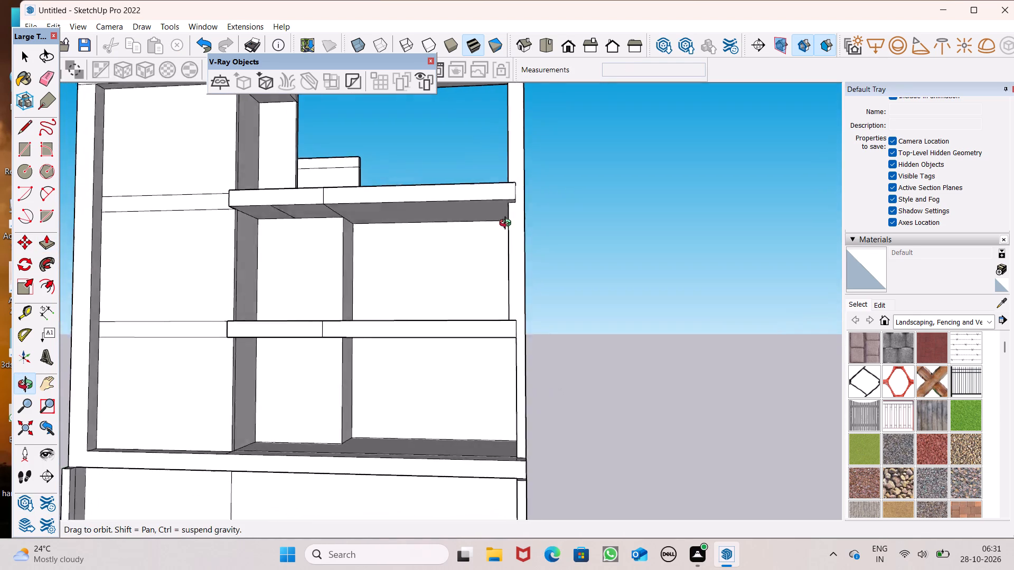
middle_click_drag(508, 224, 514, 215)
scroll(543, 301, "down", 7)
middle_click_drag(555, 336, 590, 372)
scroll(590, 372, "down", 2)
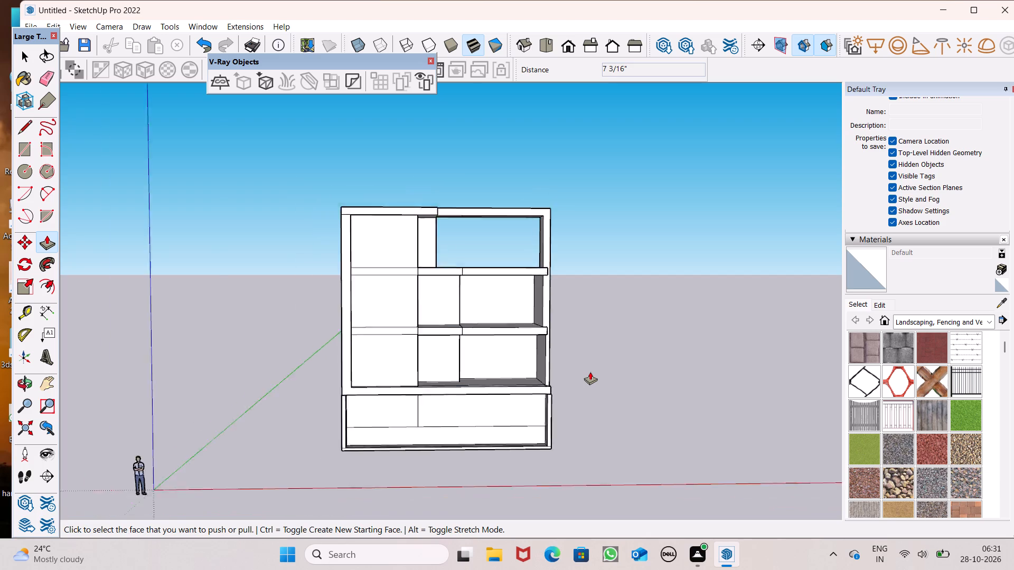
scroll(590, 372, "down", 2)
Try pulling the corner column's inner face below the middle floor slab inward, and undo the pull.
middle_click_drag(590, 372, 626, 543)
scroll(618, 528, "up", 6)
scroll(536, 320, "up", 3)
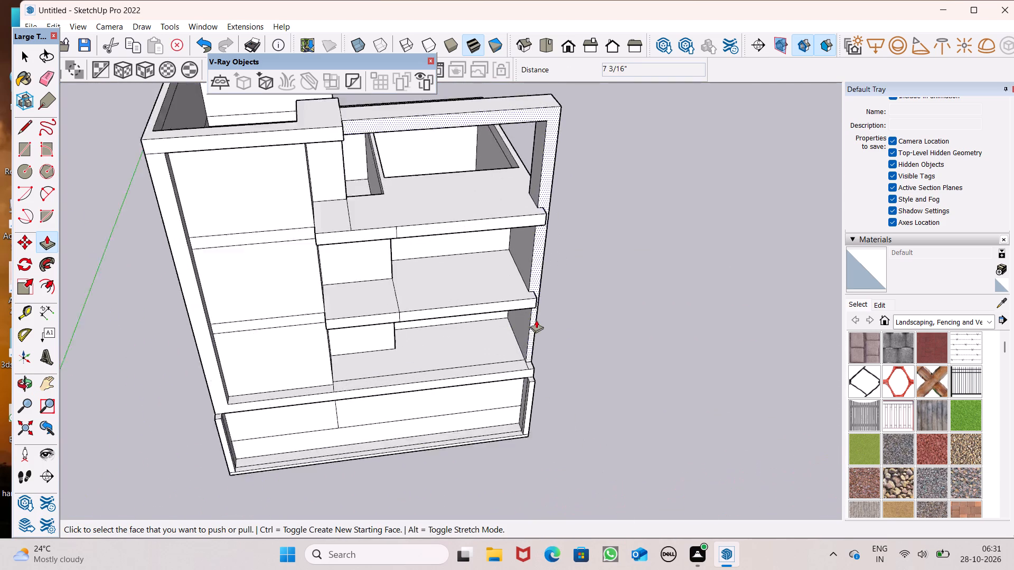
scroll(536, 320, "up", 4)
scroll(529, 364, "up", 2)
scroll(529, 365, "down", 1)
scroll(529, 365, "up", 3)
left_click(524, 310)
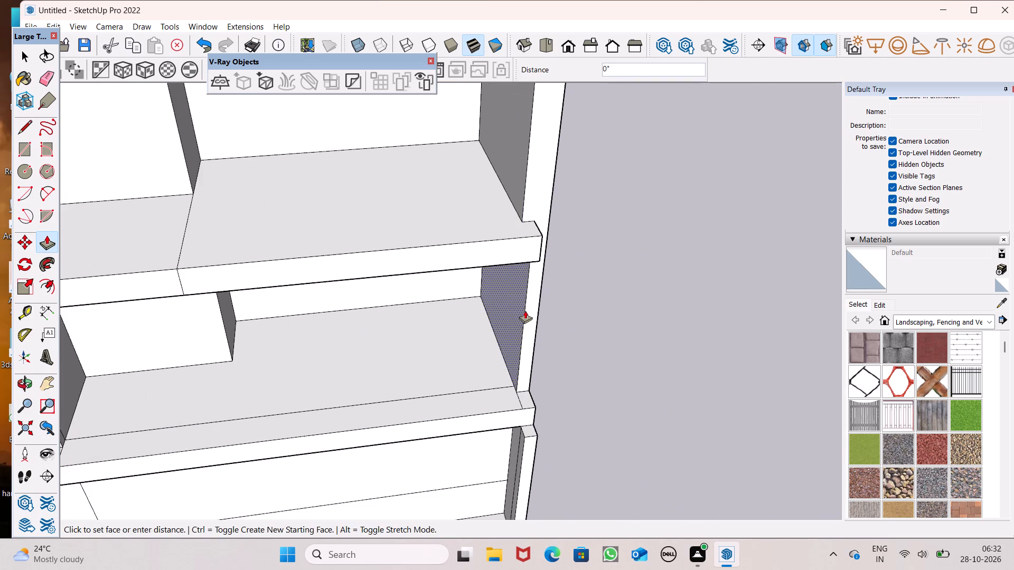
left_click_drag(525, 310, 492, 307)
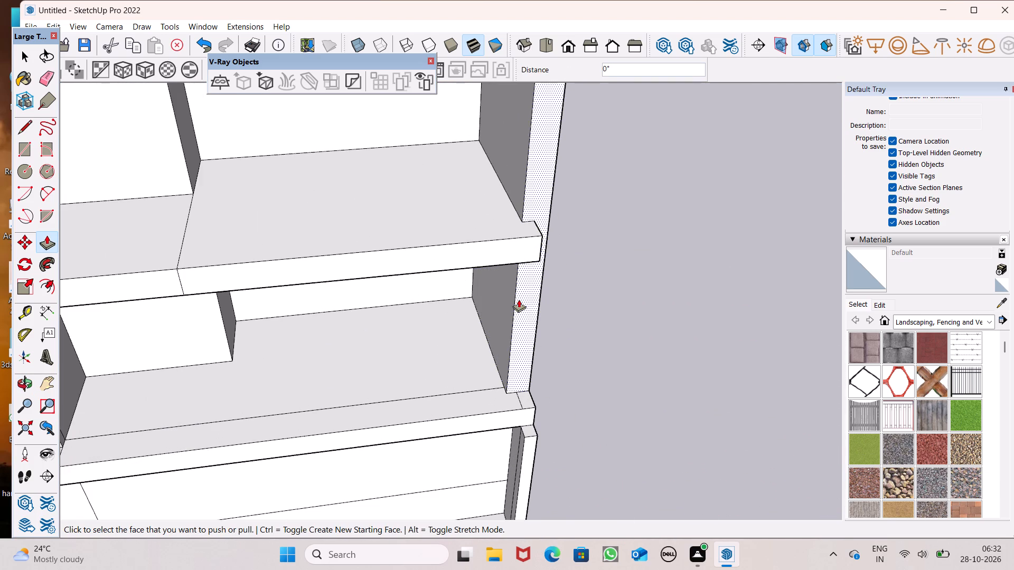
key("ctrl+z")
Push/Pull the corner column's inner face below the middle floor slab inward, flush with the column section above.
left_click_drag(519, 300, 504, 200)
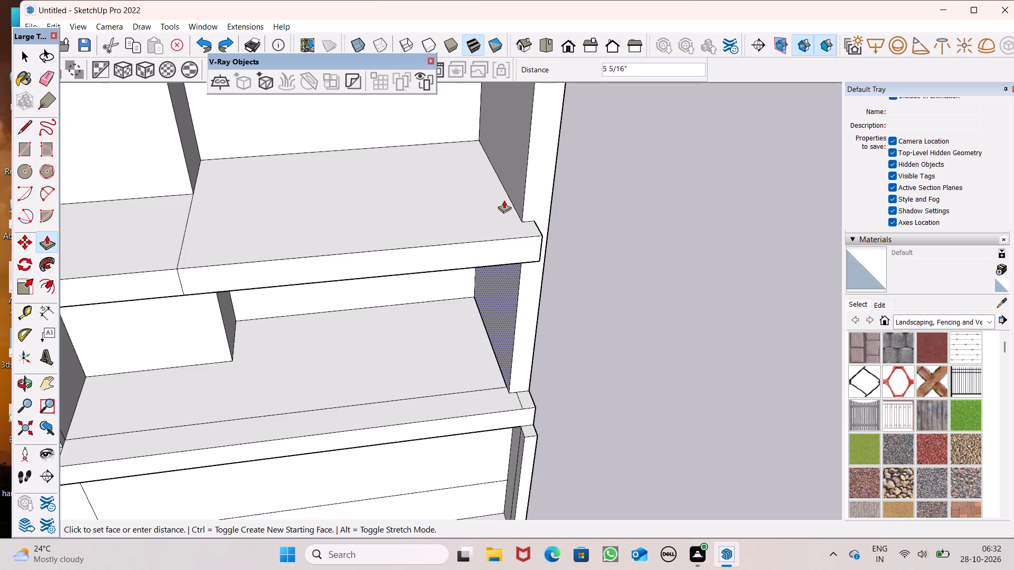
left_click_drag(504, 200, 525, 199)
key("space")
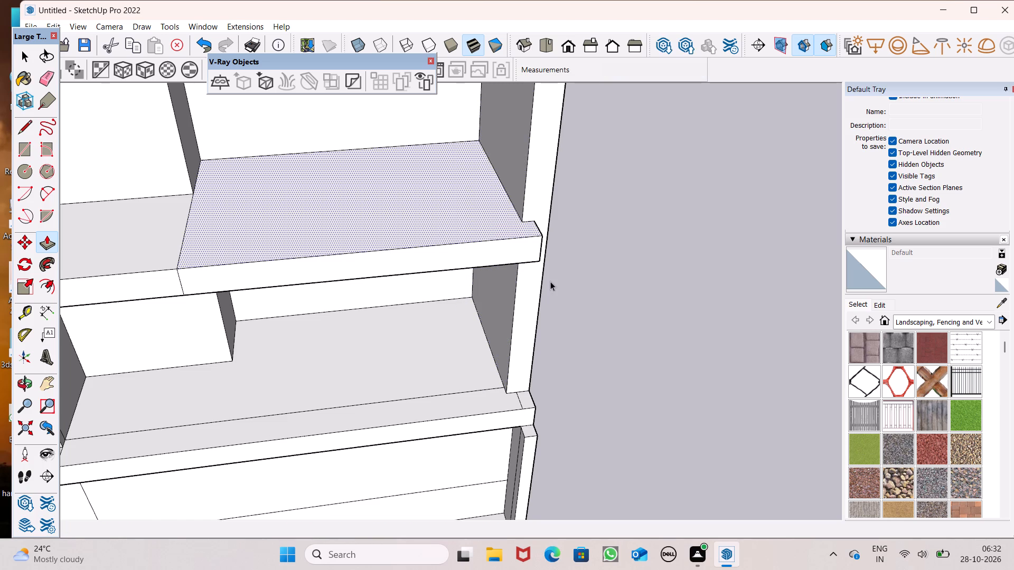
scroll(550, 283, "down", 2)
middle_click_drag(530, 360, 518, 270)
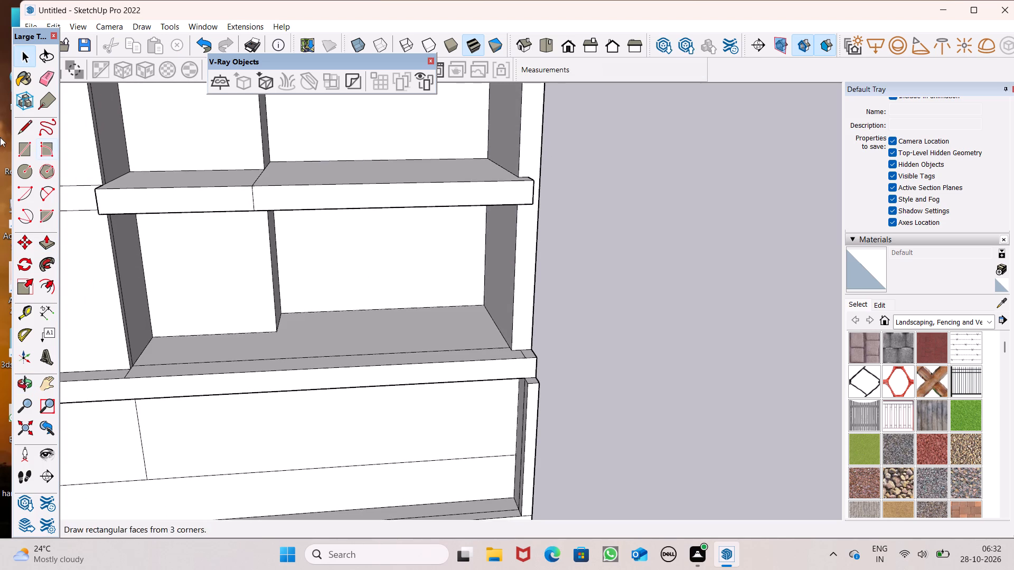
Erase the leftover edge on the lower floor slab's top at the foot of the corner column.
left_click(50, 86)
scroll(412, 305, "up", 3)
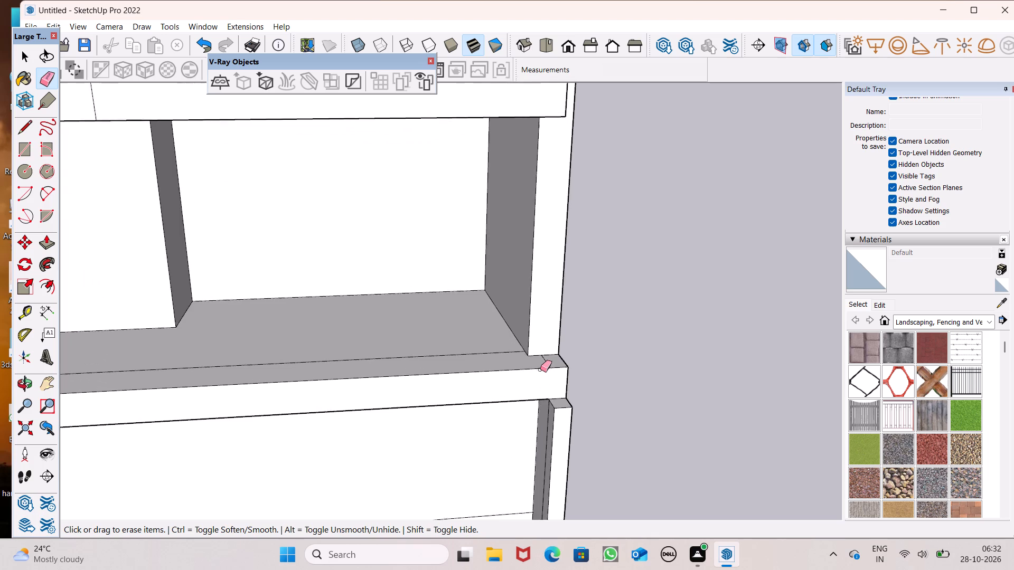
scroll(540, 369, "up", 3)
left_click(544, 360)
scroll(639, 311, "down", 11)
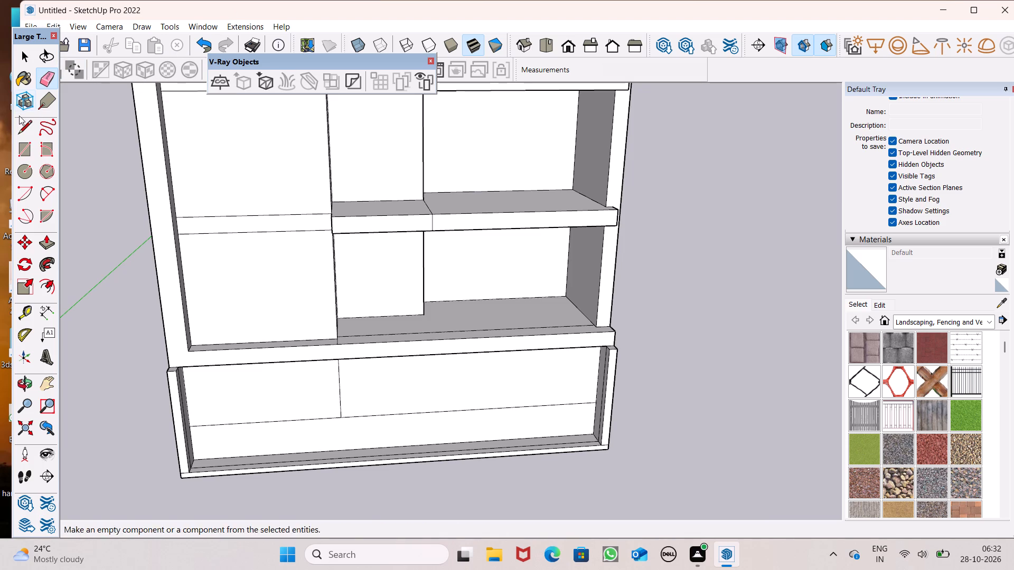
Examine the facade frame, corner column and floor slab ends from the front, the side and below.
scroll(342, 223, "down", 7)
middle_click_drag(446, 263, 318, 267)
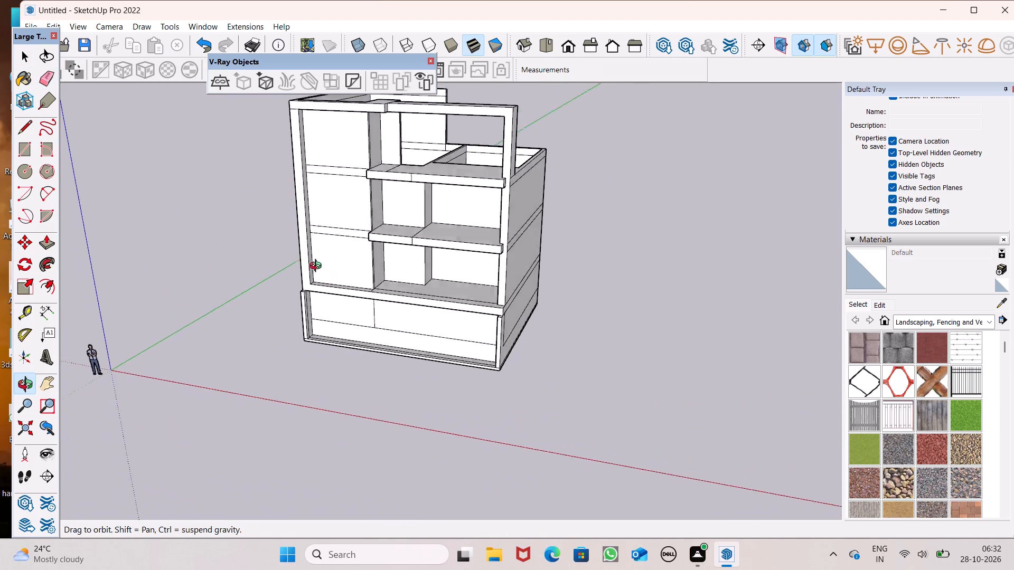
middle_click_drag(318, 267, 341, 213)
scroll(508, 220, "down", 3)
middle_click_drag(504, 224, 506, 226)
scroll(506, 226, "up", 1)
middle_click_drag(506, 226, 544, 205)
middle_click_drag(409, 205, 447, 193)
scroll(451, 199, "up", 7)
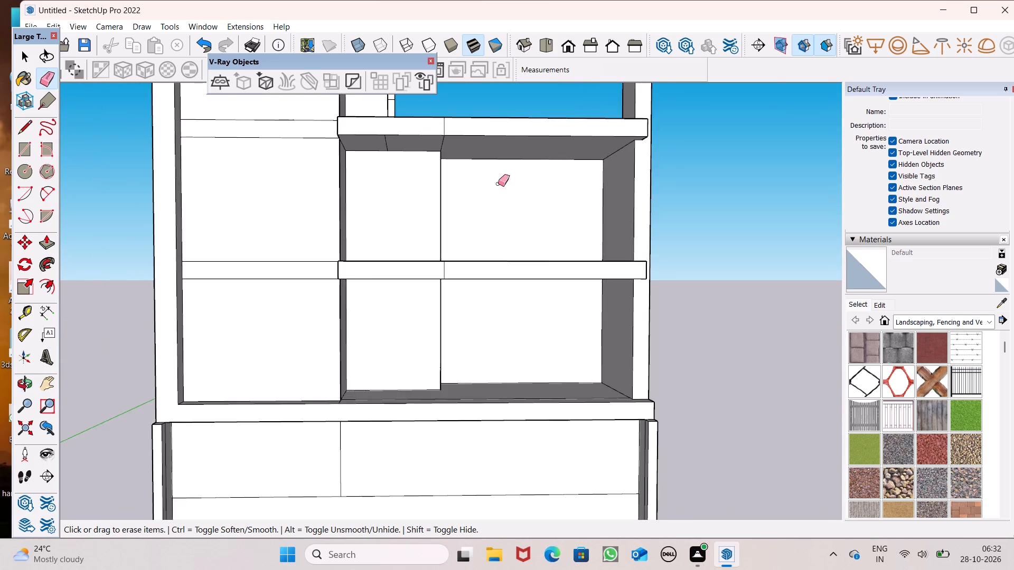
scroll(498, 184, "up", 3)
middle_click_drag(508, 205, 456, 308)
scroll(507, 282, "up", 2)
middle_click_drag(550, 293, 581, 254)
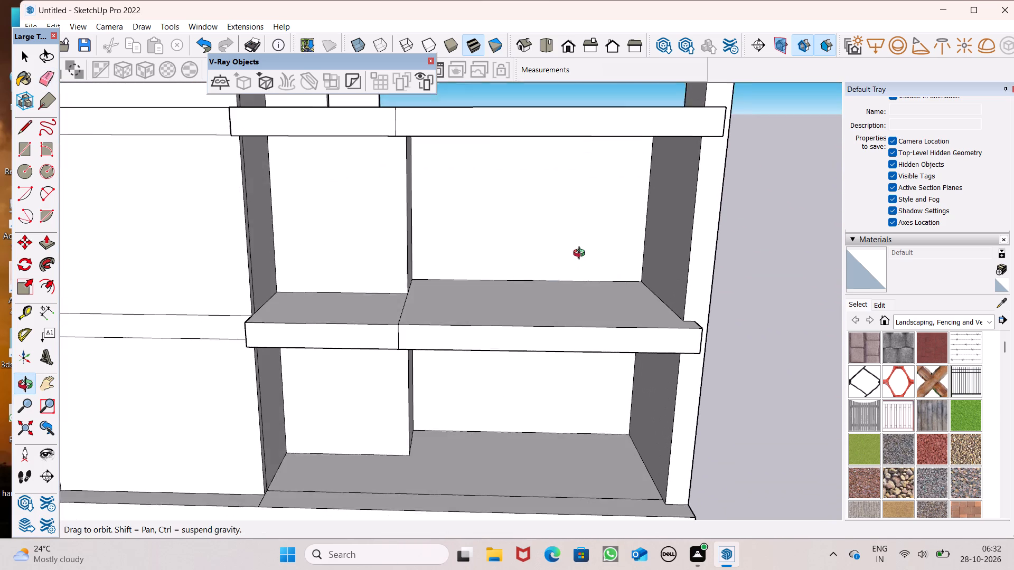
middle_click_drag(581, 254, 581, 253)
scroll(581, 253, "up", 1)
middle_click_drag(580, 240, 466, 236)
scroll(466, 236, "up", 1)
scroll(471, 248, "down", 2)
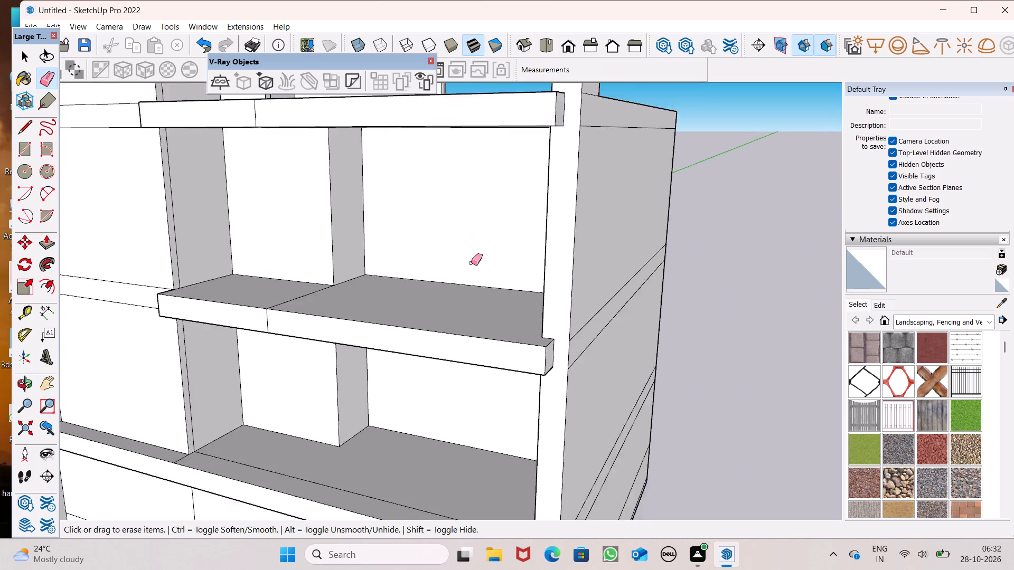
scroll(471, 263, "down", 2)
middle_click_drag(524, 306, 640, 224)
scroll(640, 225, "up", 1)
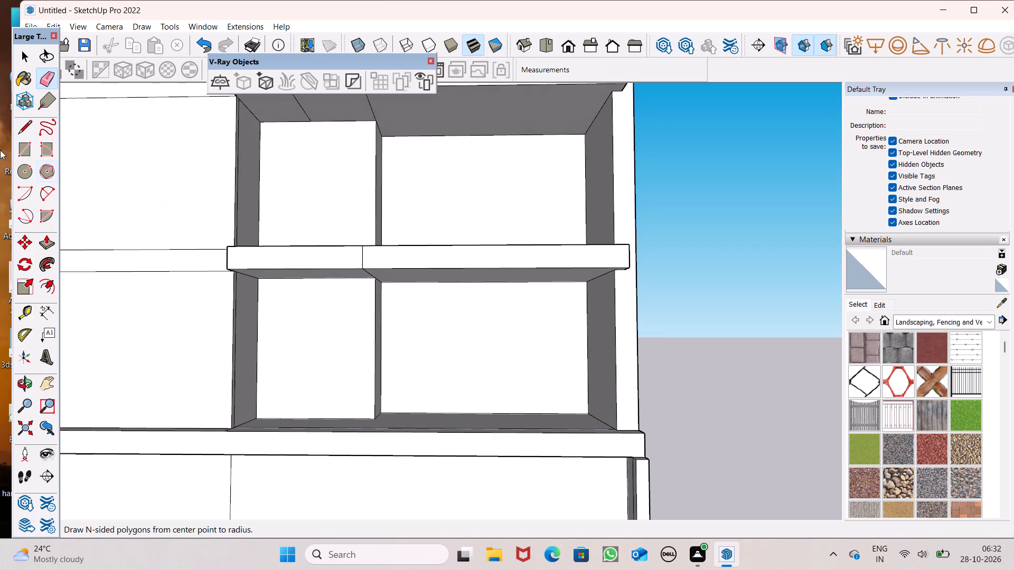
Draw a window rectangle about 9' 5" by 5' 10" on the recessed back wall between the middle and upper floor slabs.
left_click(23, 148)
scroll(415, 161, "up", 1)
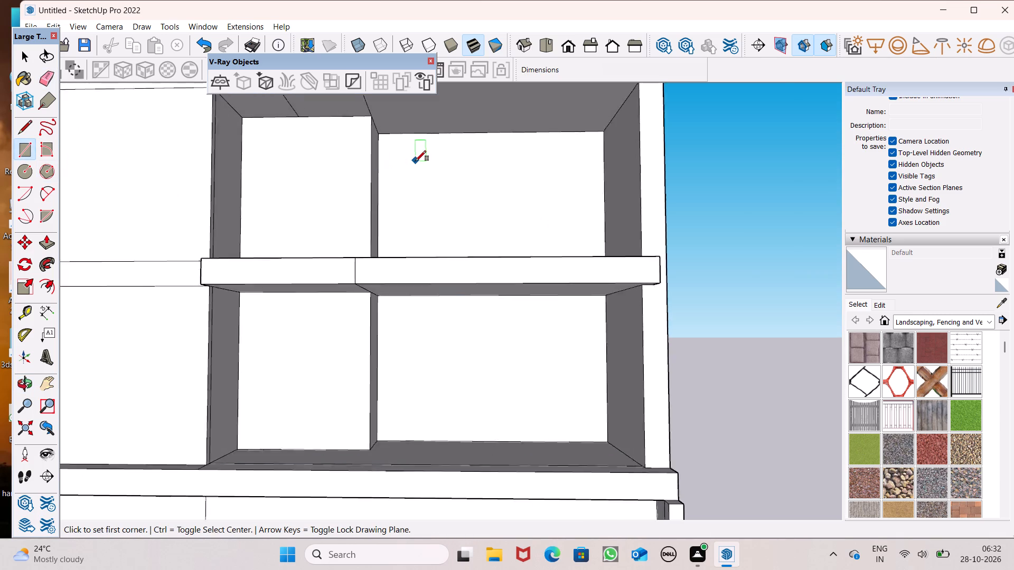
scroll(416, 161, "up", 3)
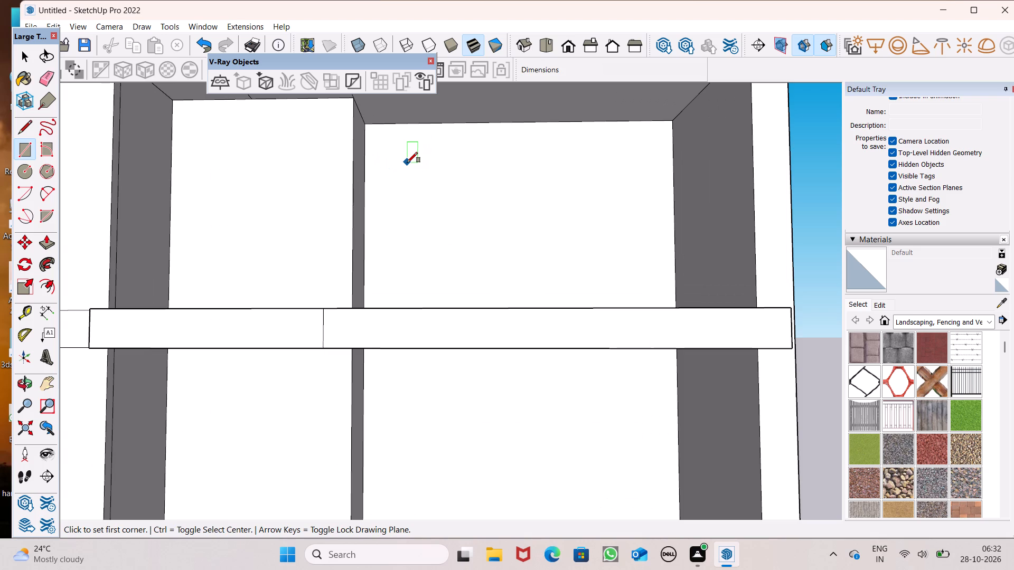
scroll(407, 163, "up", 2)
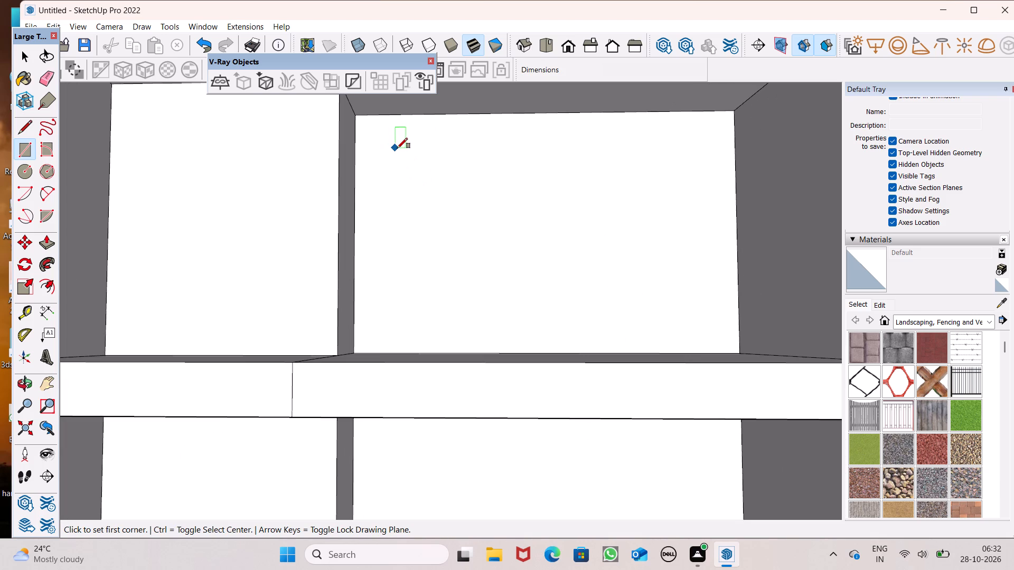
left_click(397, 148)
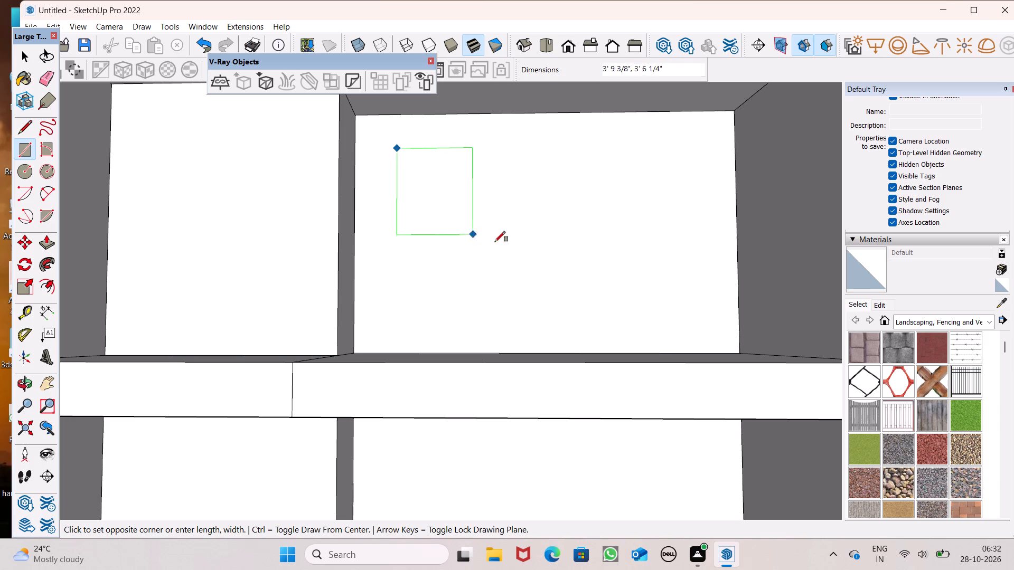
middle_click_drag(603, 291, 602, 333)
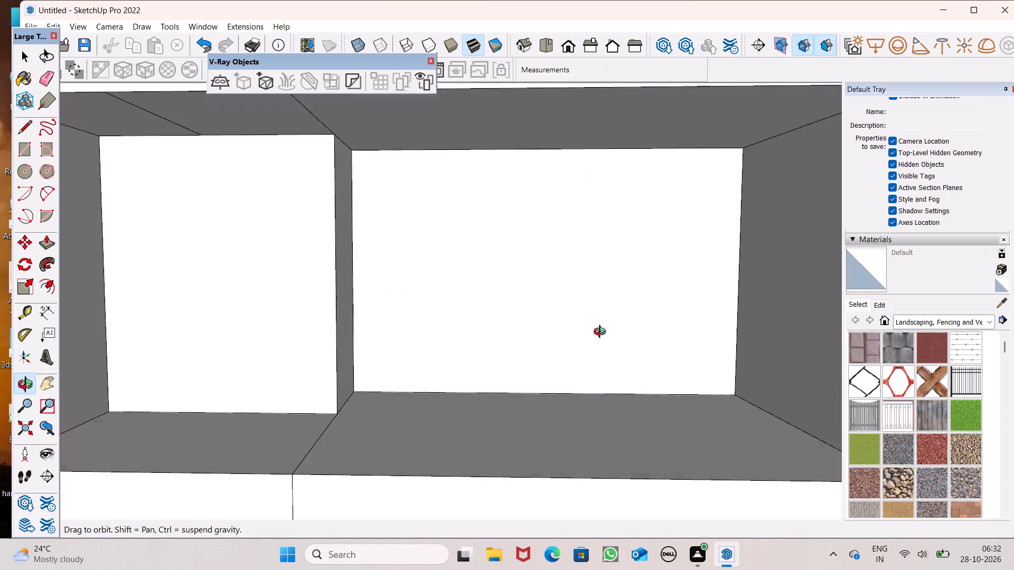
middle_click_drag(602, 333, 604, 346)
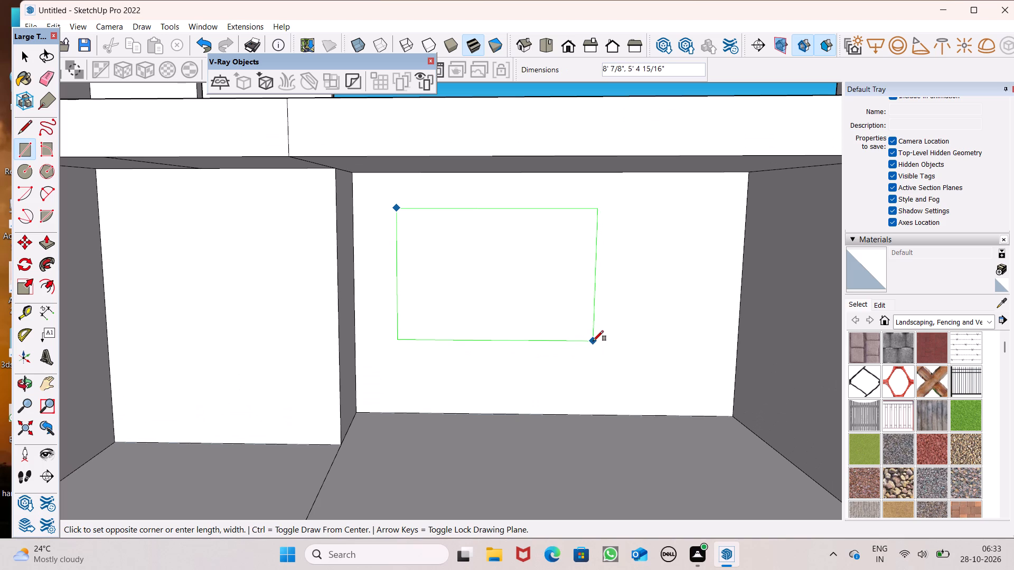
left_click(624, 351)
scroll(537, 247, "down", 6)
key("space")
Copy the window rectangle about 11' 2 1/2" straight down onto the recessed back wall below the middle floor slab.
scroll(534, 242, "down", 6)
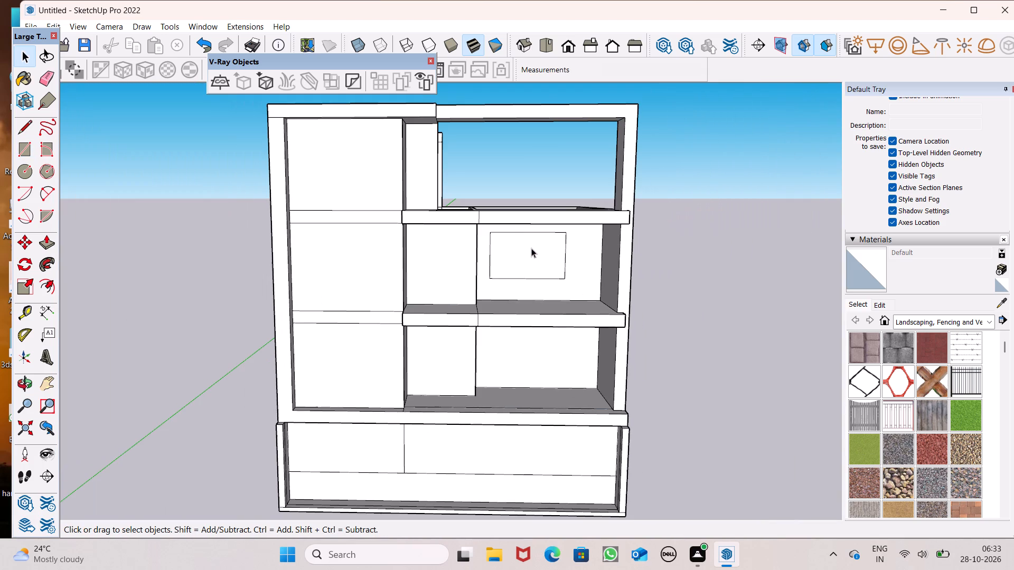
double_click(530, 253)
scroll(522, 244, "down", 4)
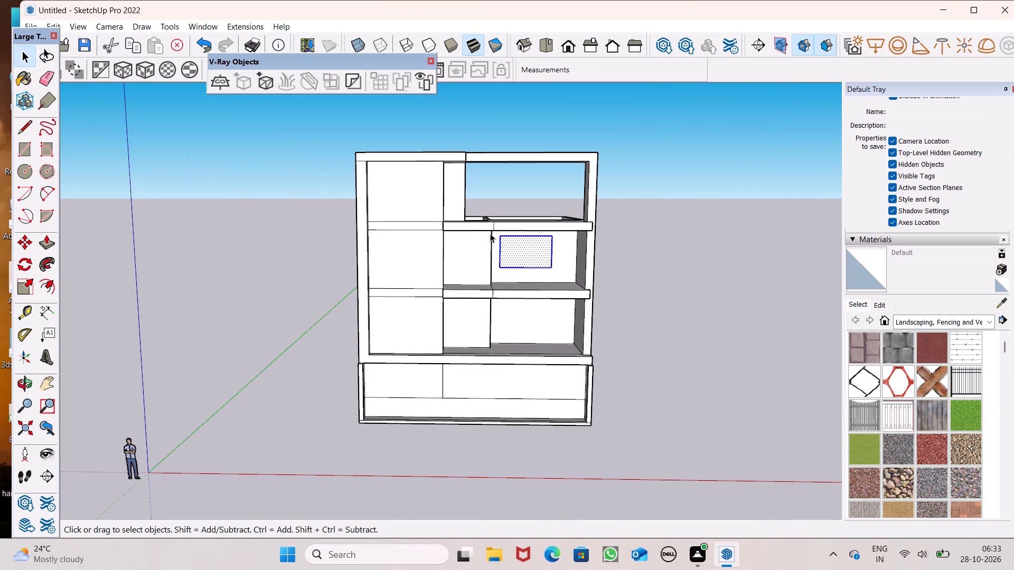
key("m")
key("Return")
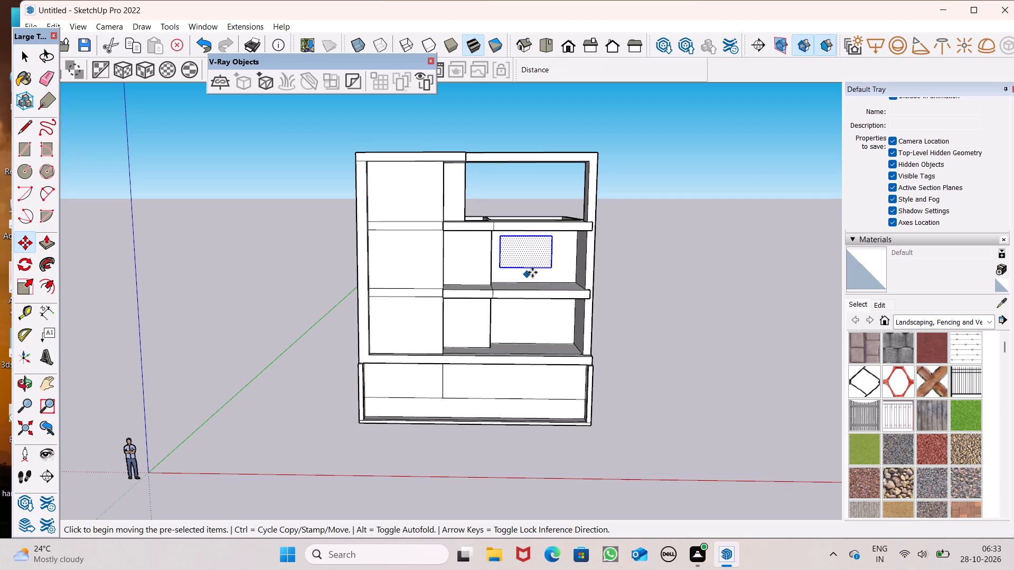
middle_click_drag(569, 280, 544, 215)
scroll(569, 279, "up", 1)
scroll(544, 215, "up", 7)
scroll(551, 240, "down", 2)
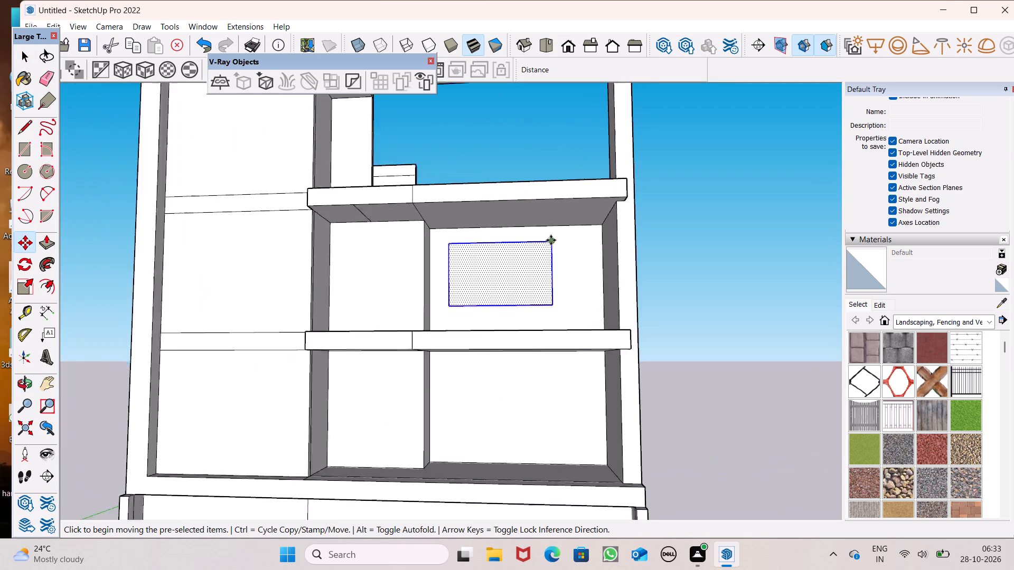
scroll(551, 240, "down", 1)
scroll(548, 294, "up", 4)
scroll(564, 268, "down", 4)
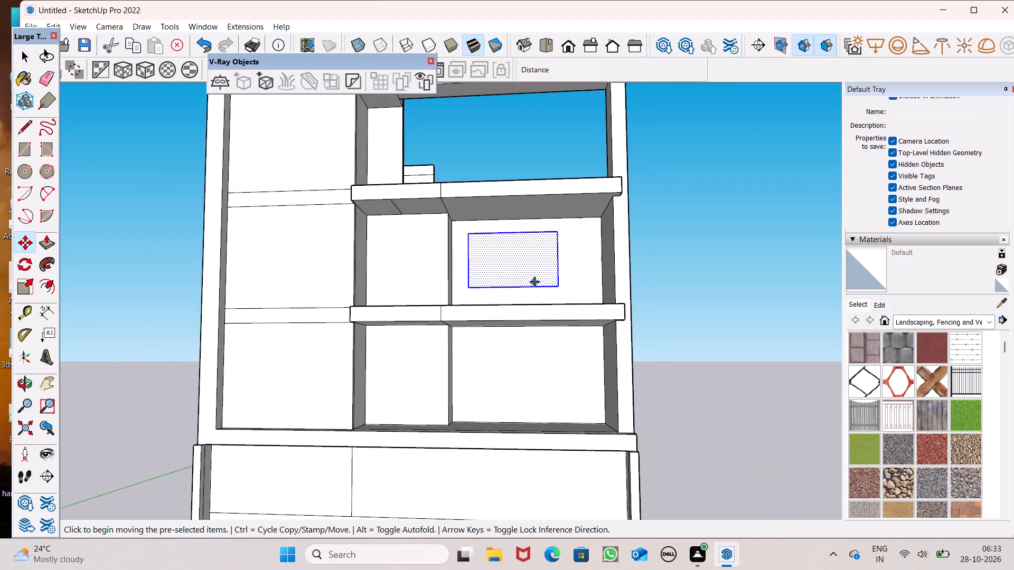
scroll(534, 277, "down", 1)
scroll(499, 301, "up", 2)
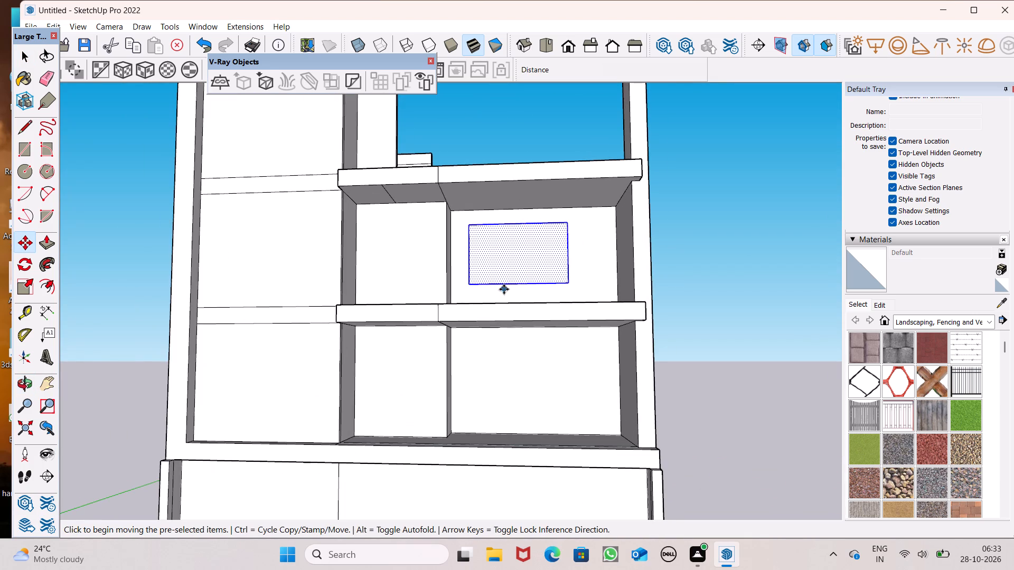
scroll(509, 287, "up", 1)
scroll(475, 280, "down", 2)
scroll(434, 280, "up", 5)
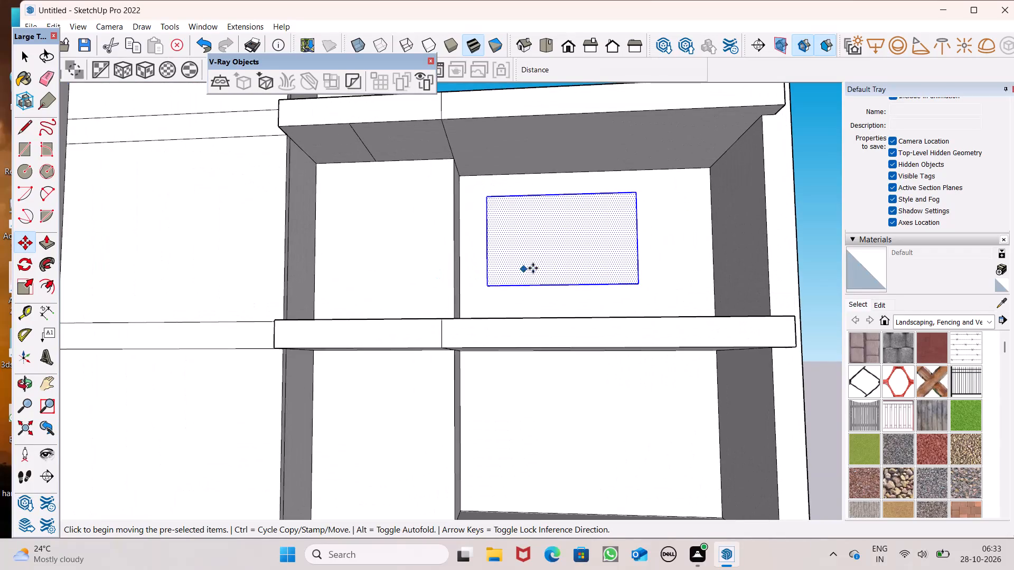
scroll(566, 265, "down", 1)
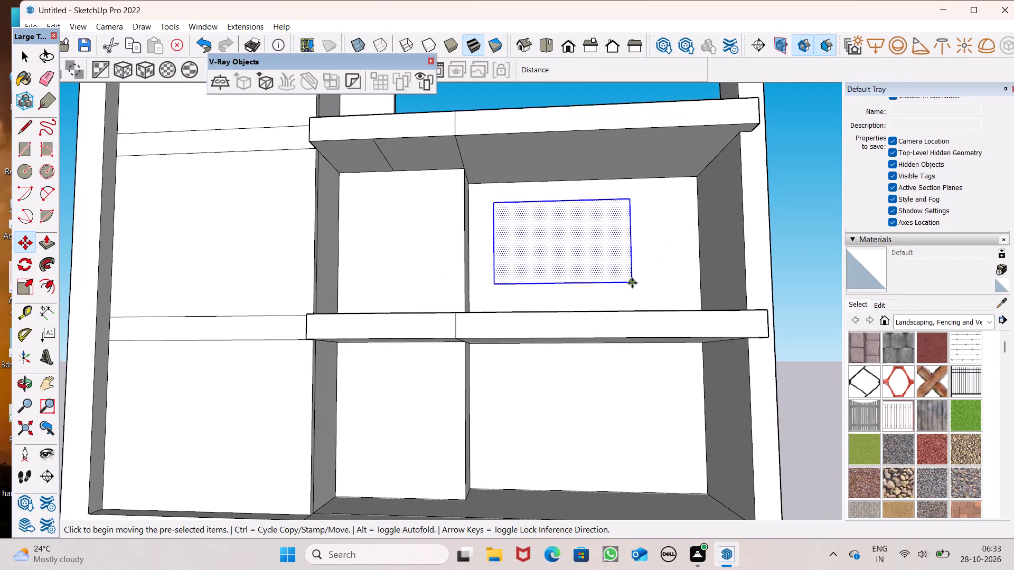
left_click_drag(632, 281, 645, 403)
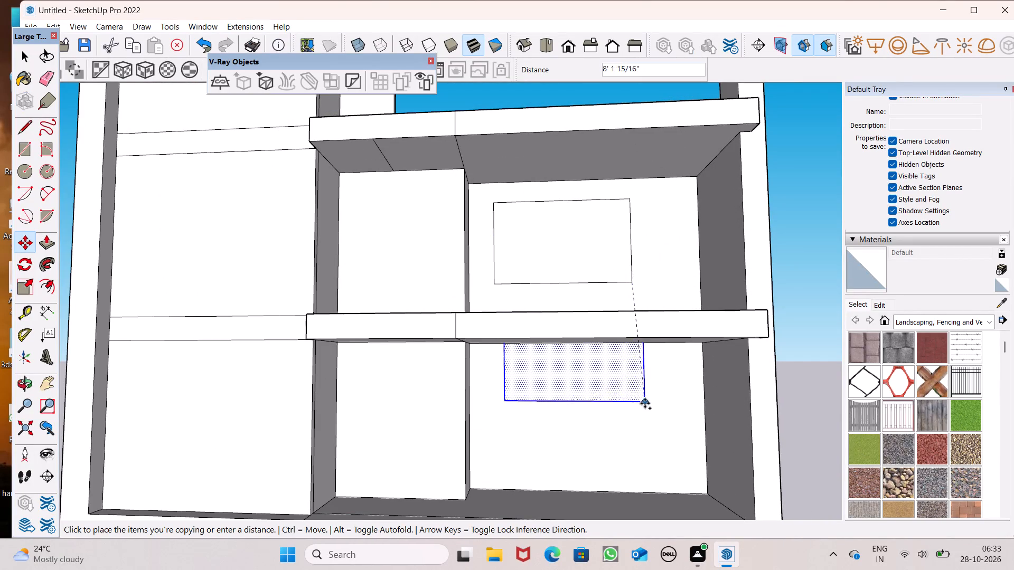
left_click_drag(645, 403, 635, 443)
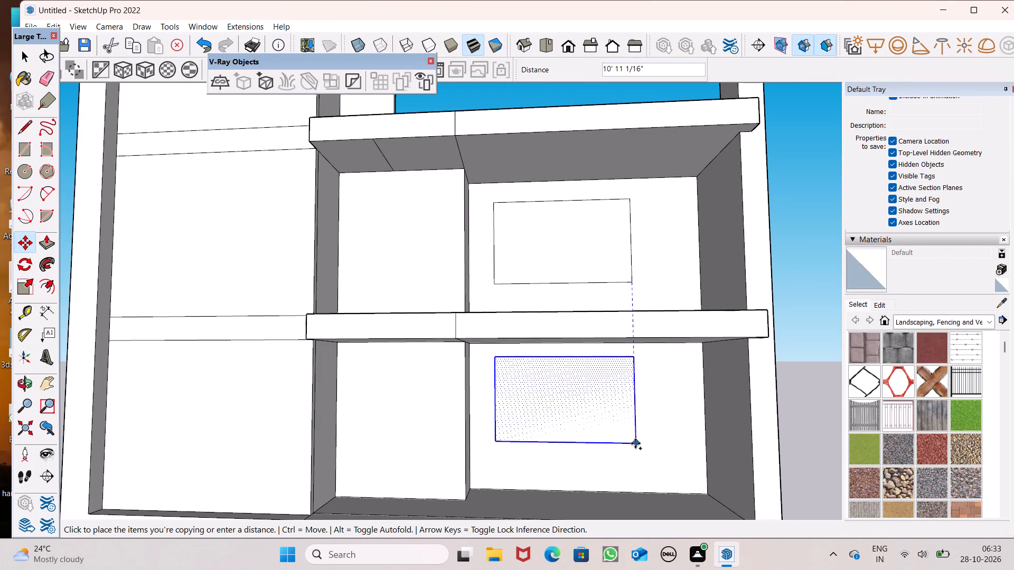
left_click_drag(635, 443, 636, 451)
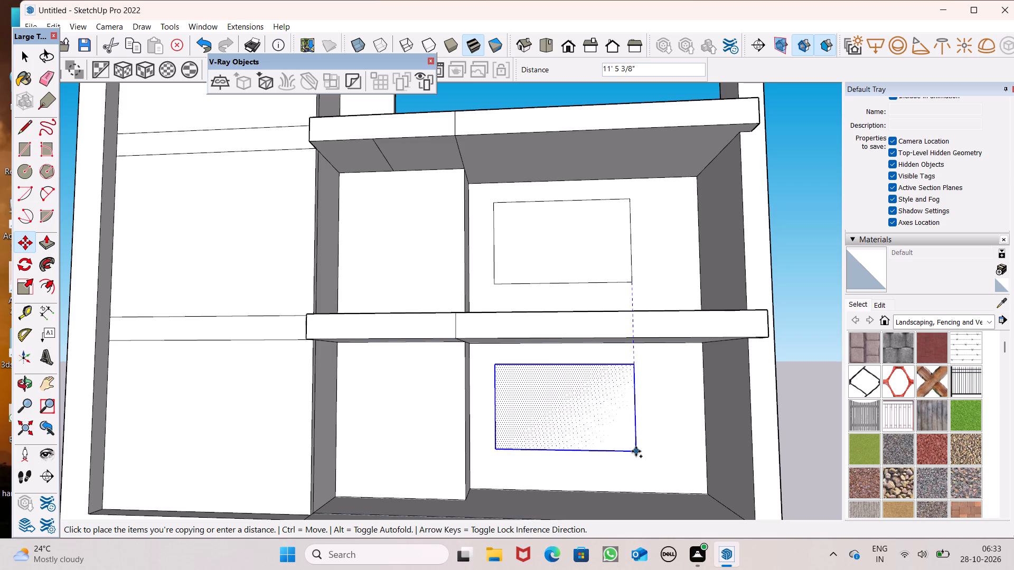
left_click_drag(636, 451, 635, 449)
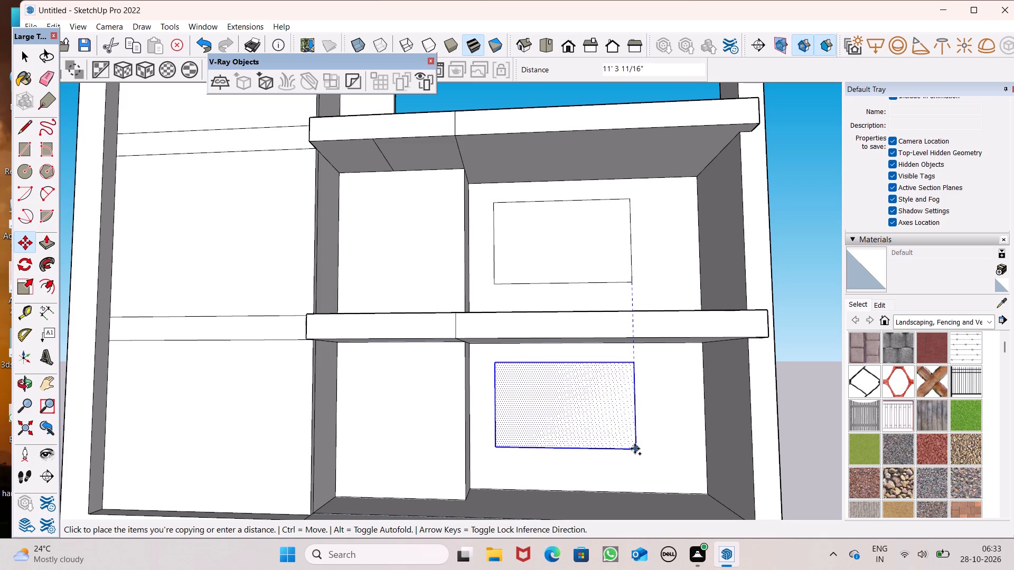
left_click_drag(635, 449, 634, 448)
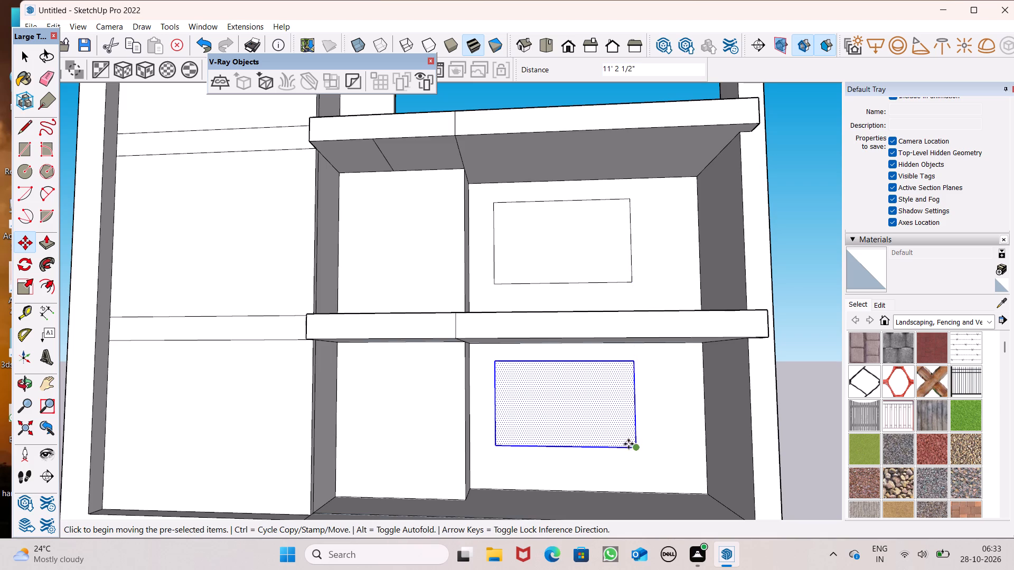
key("space")
scroll(551, 338, "down", 2)
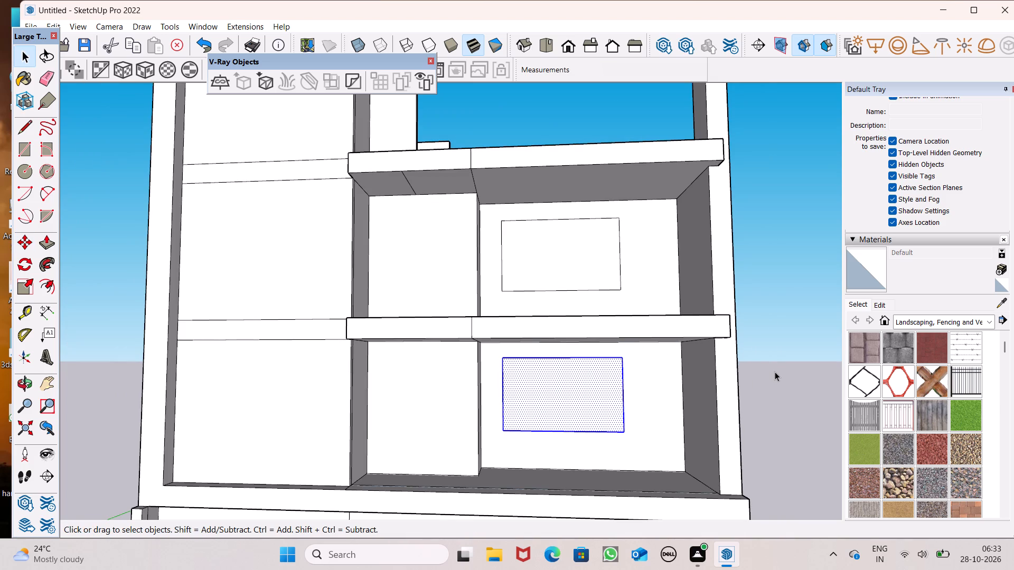
left_click(775, 372)
Push/Pull the window rectangle between the middle and upper floor slabs 6" into the wall.
scroll(650, 333, "down", 2)
middle_click_drag(639, 343, 666, 423)
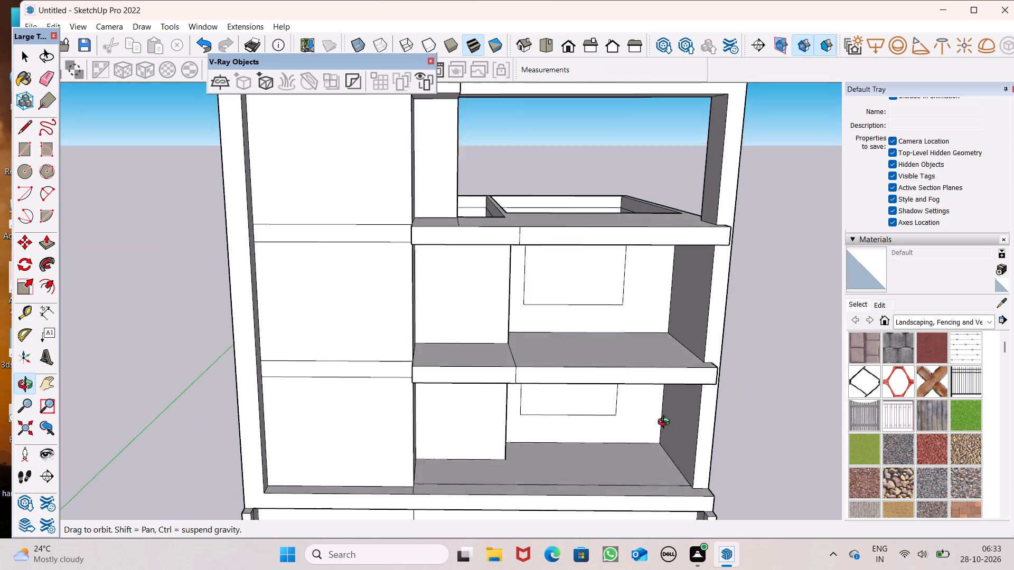
middle_click_drag(666, 423, 637, 321)
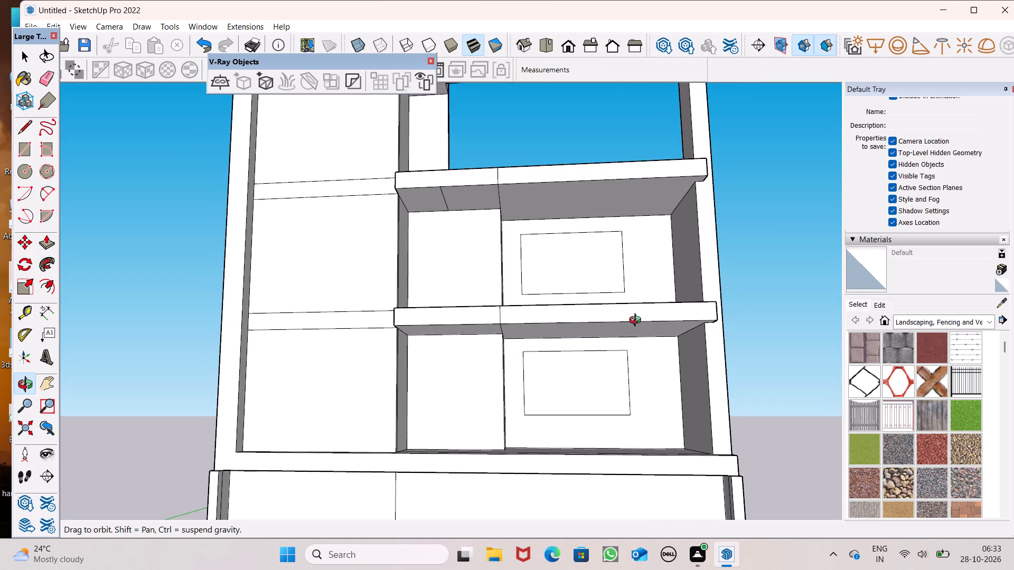
middle_click_drag(637, 321, 642, 411)
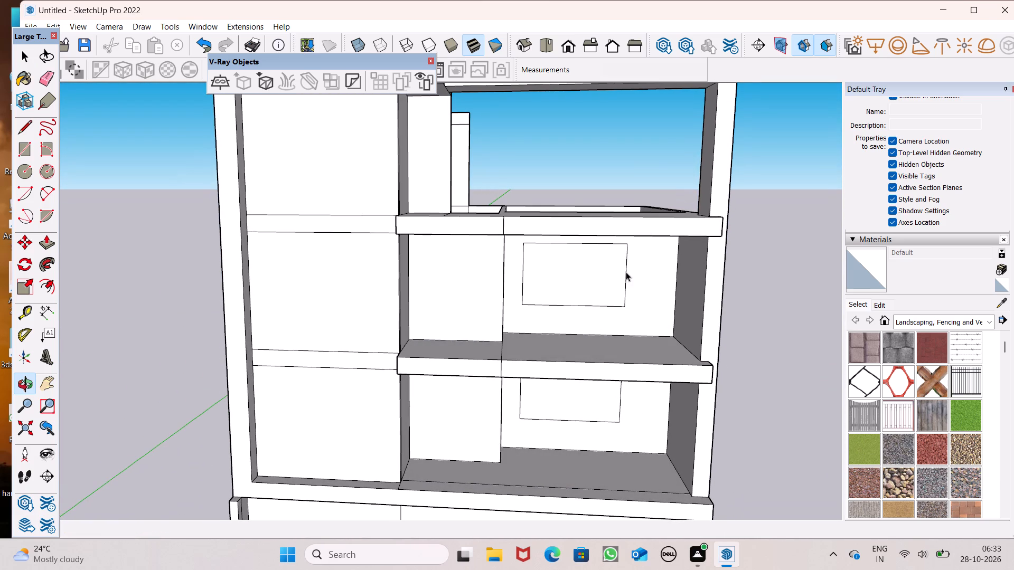
scroll(619, 257, "up", 6)
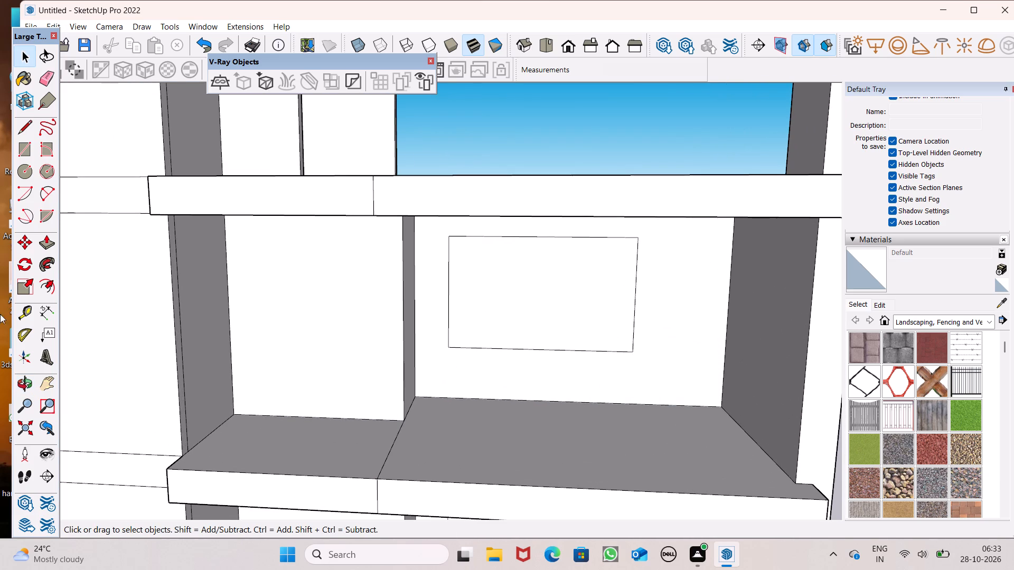
left_click(54, 239)
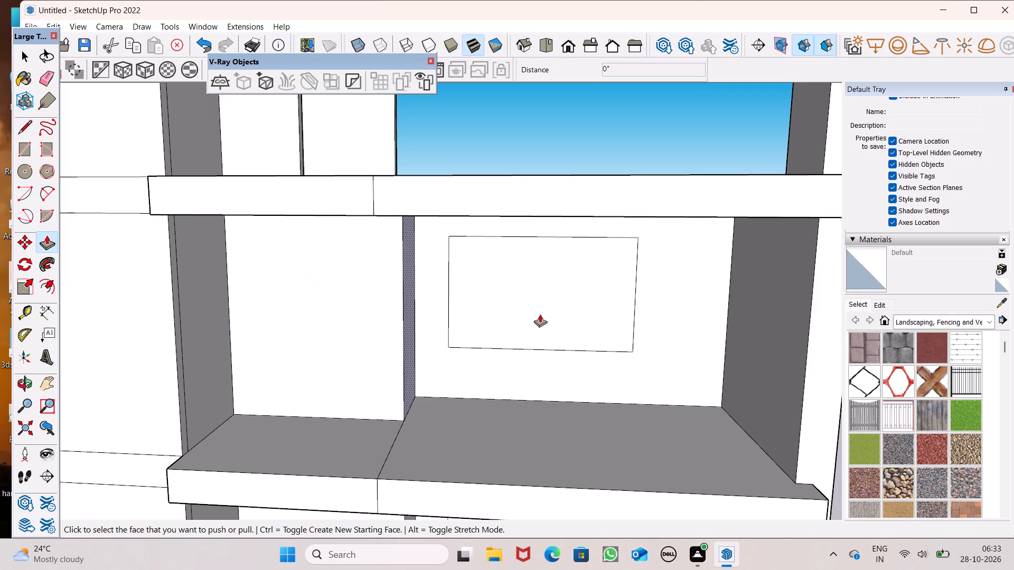
scroll(541, 314, "up", 5)
left_click_drag(430, 357, 455, 340)
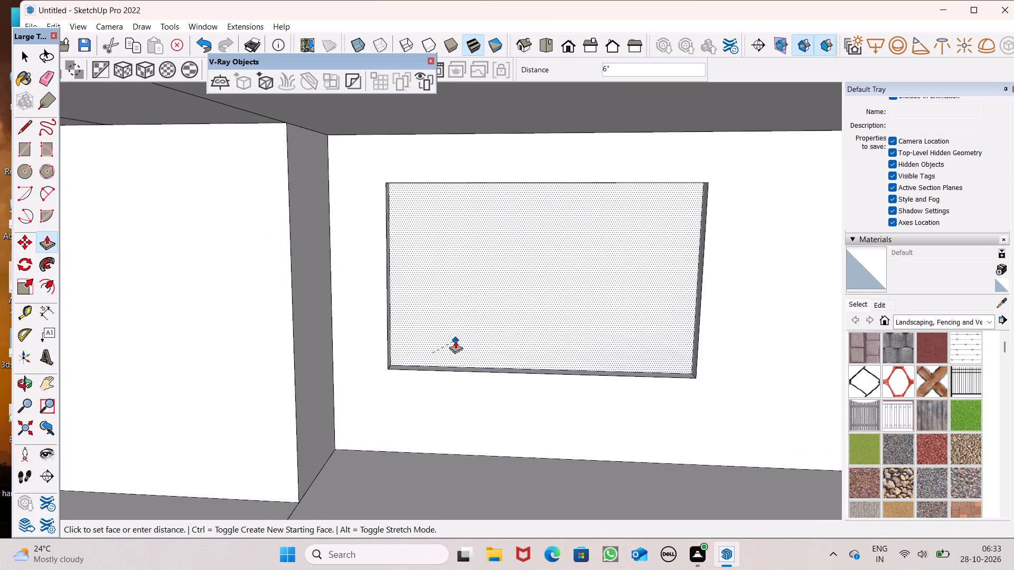
left_click_drag(455, 340, 523, 323)
Push/Pull the window rectangle on the recessed back wall below the middle floor slab 6" into the wall.
scroll(502, 240, "down", 9)
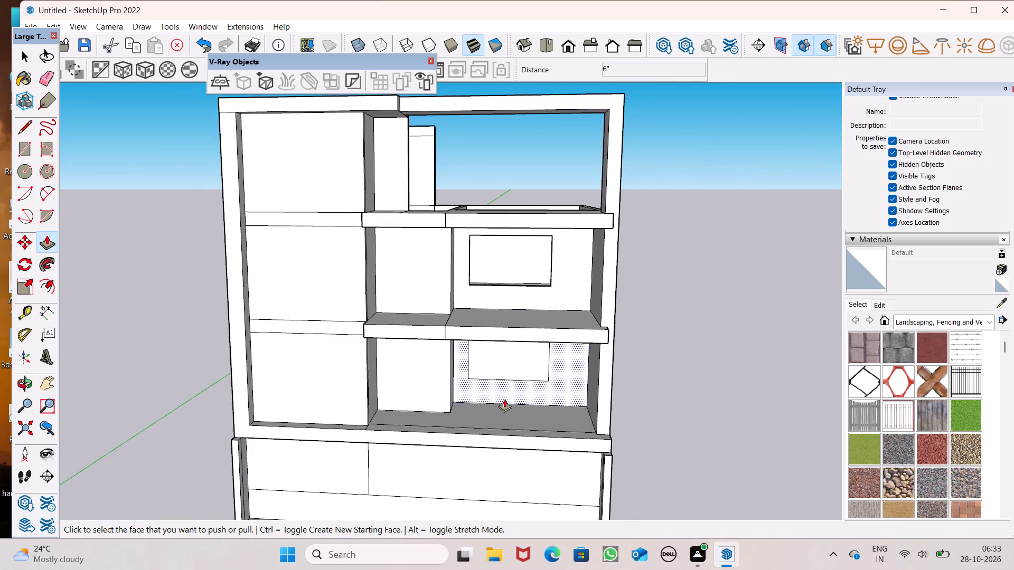
scroll(501, 399, "up", 5)
scroll(486, 340, "up", 9)
middle_click_drag(494, 366, 490, 325)
scroll(476, 344, "up", 2)
scroll(467, 342, "down", 3)
scroll(433, 379, "down", 3)
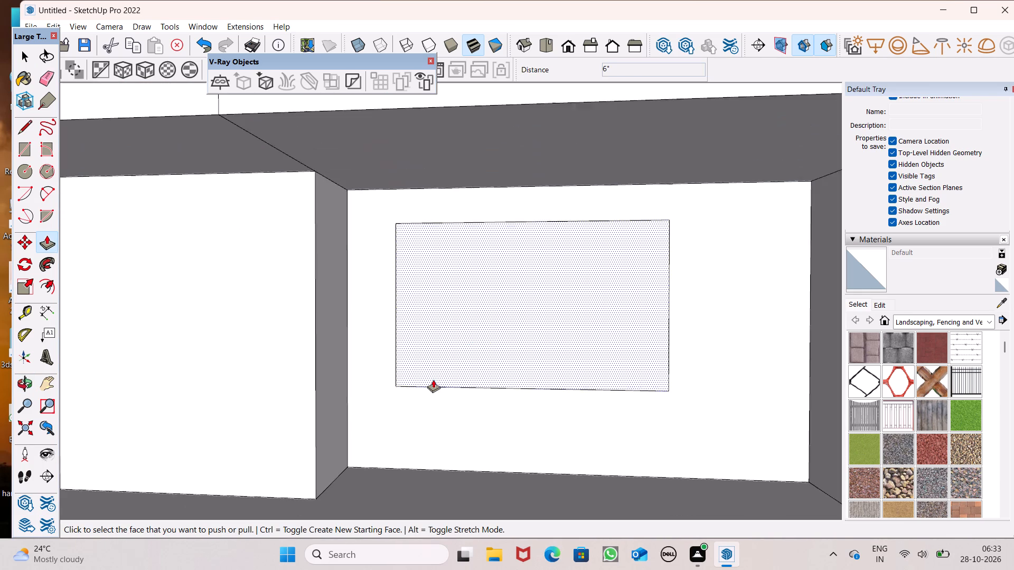
scroll(430, 391, "up", 2)
left_click_drag(420, 366, 517, 354)
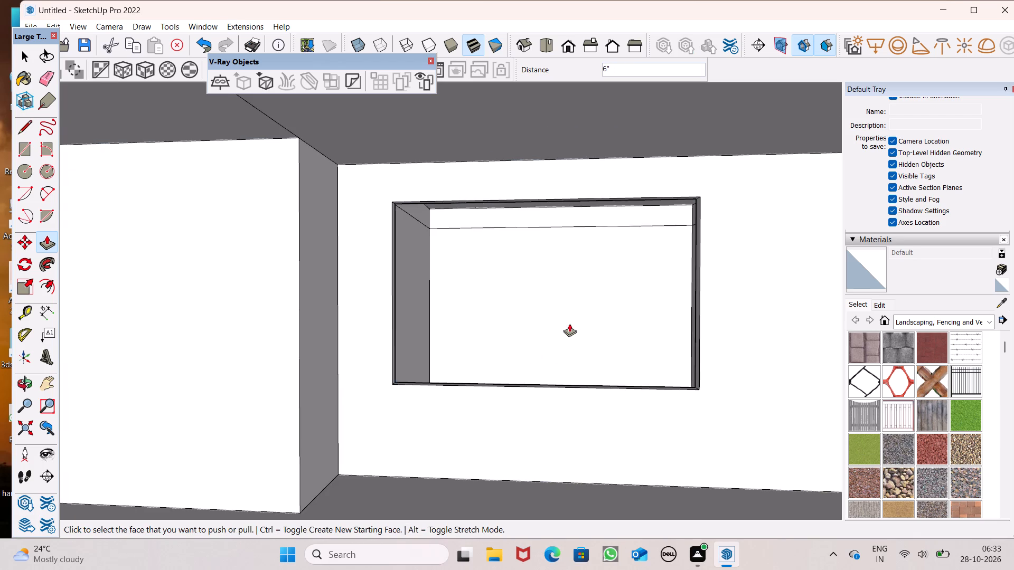
Draw a short line along the slab-level edge on the larger room's wall to close its upper floor face.
scroll(570, 314, "down", 5)
middle_click_drag(571, 316, 531, 475)
scroll(531, 474, "up", 1)
scroll(496, 363, "down", 10)
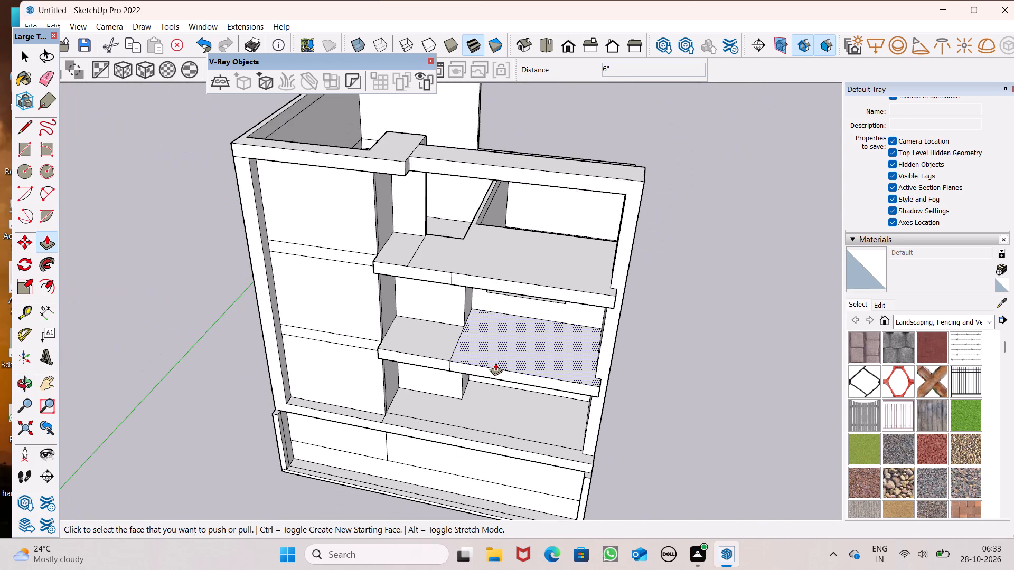
scroll(495, 363, "down", 3)
middle_click_drag(501, 393, 0, 507)
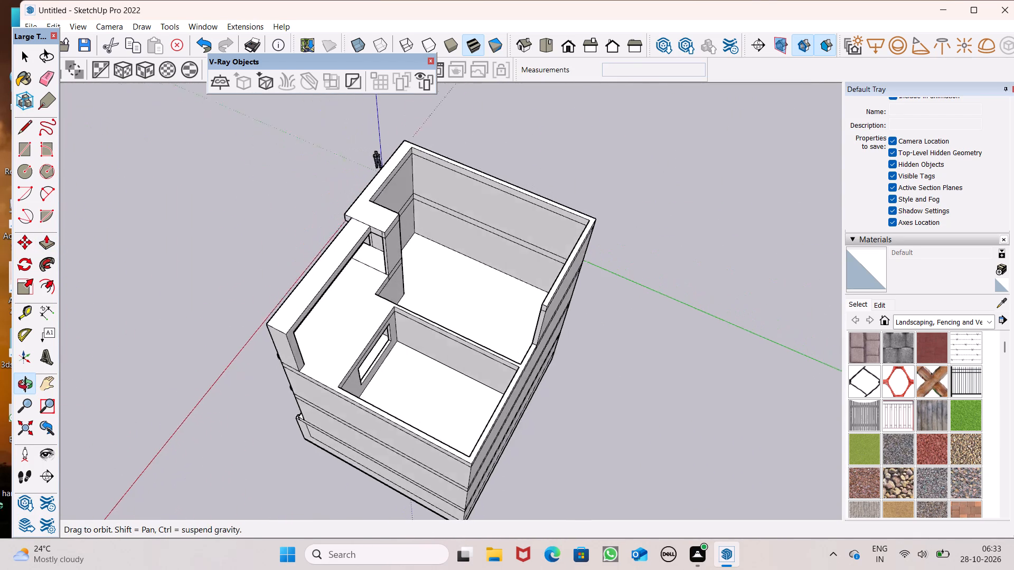
middle_click_drag(0, 507, 0, 505)
left_click(26, 129)
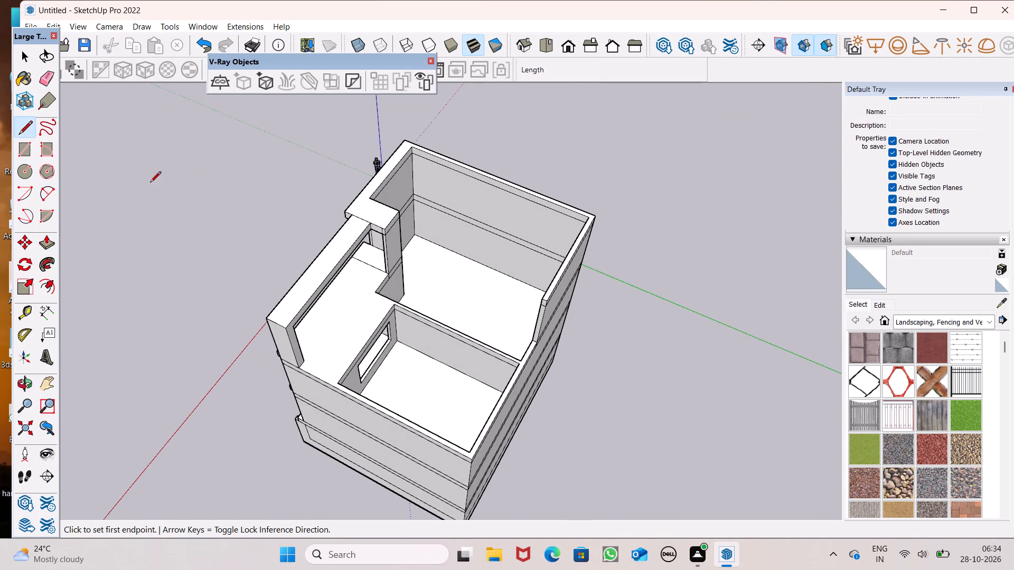
scroll(374, 271, "up", 5)
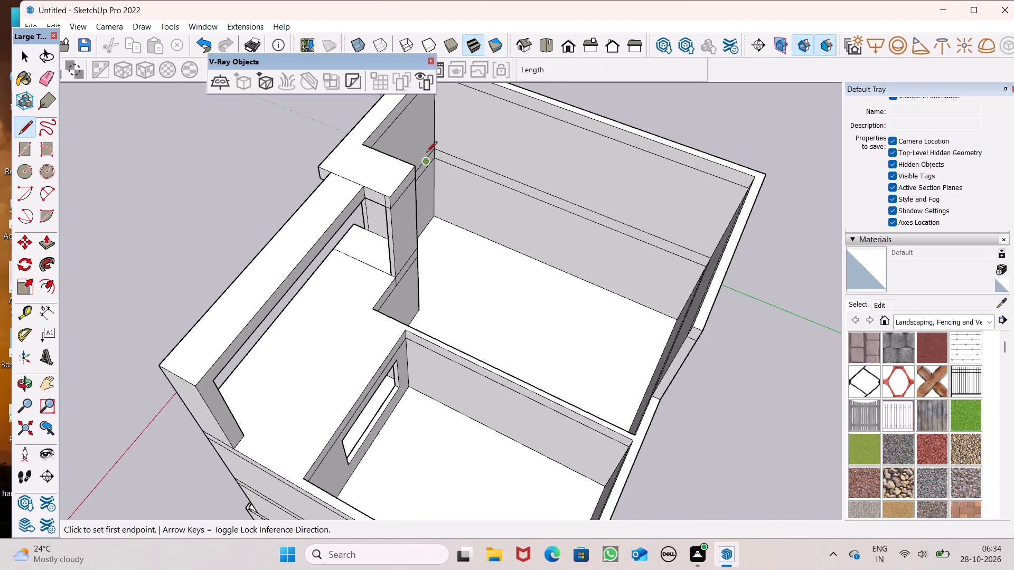
scroll(436, 119, "up", 4)
scroll(451, 190, "down", 2)
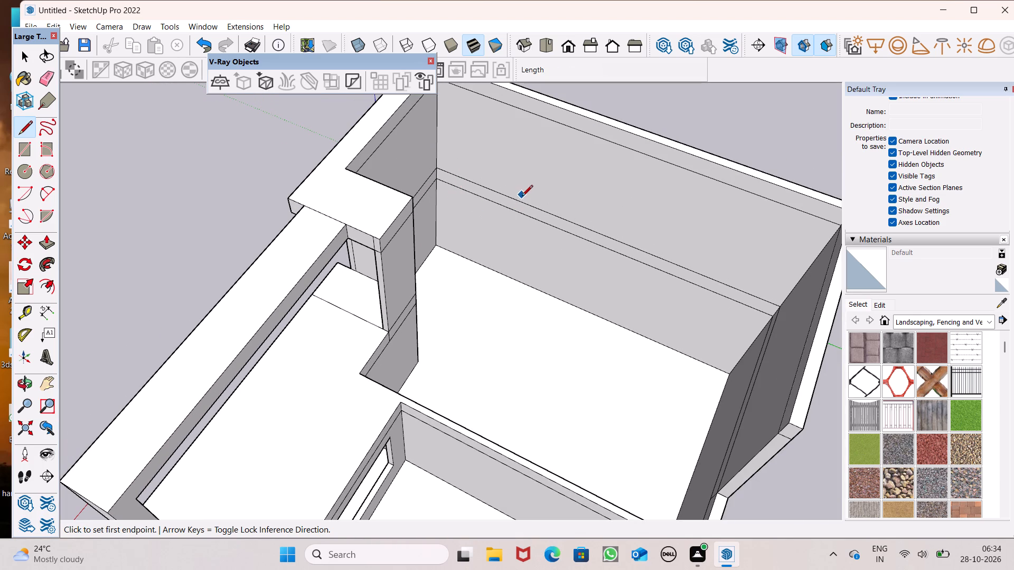
left_click(522, 198)
left_click(544, 210)
scroll(557, 239, "down", 2)
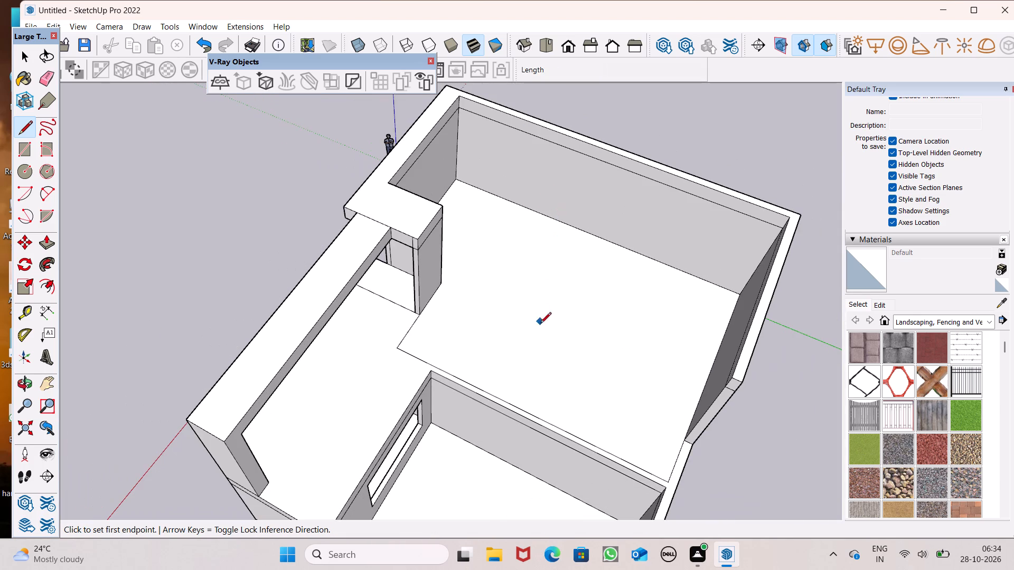
Push/Pull the larger room's new upper floor face by 6" with a new starting face.
middle_click_drag(550, 327, 611, 247)
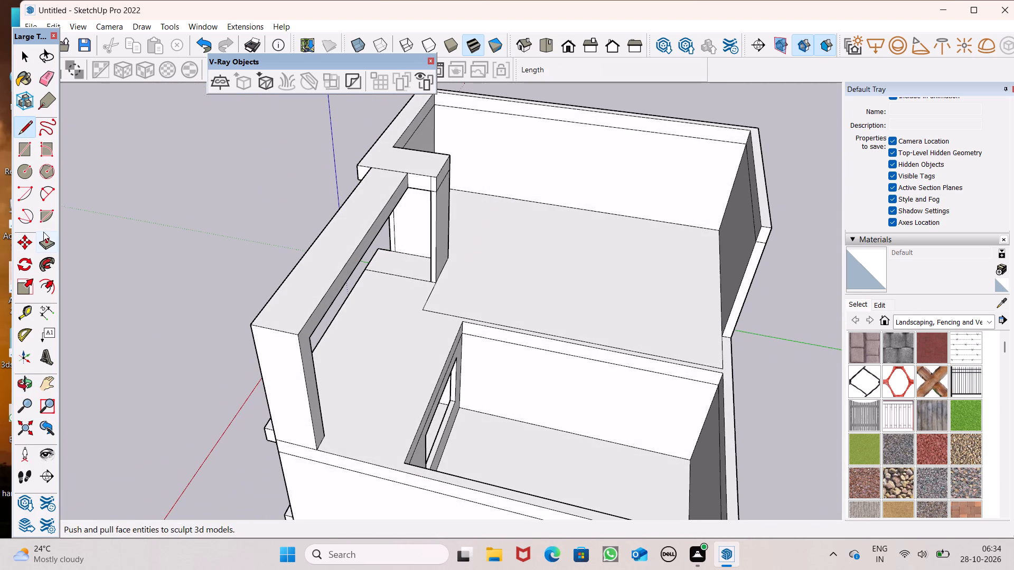
left_click(43, 232)
scroll(359, 260, "up", 4)
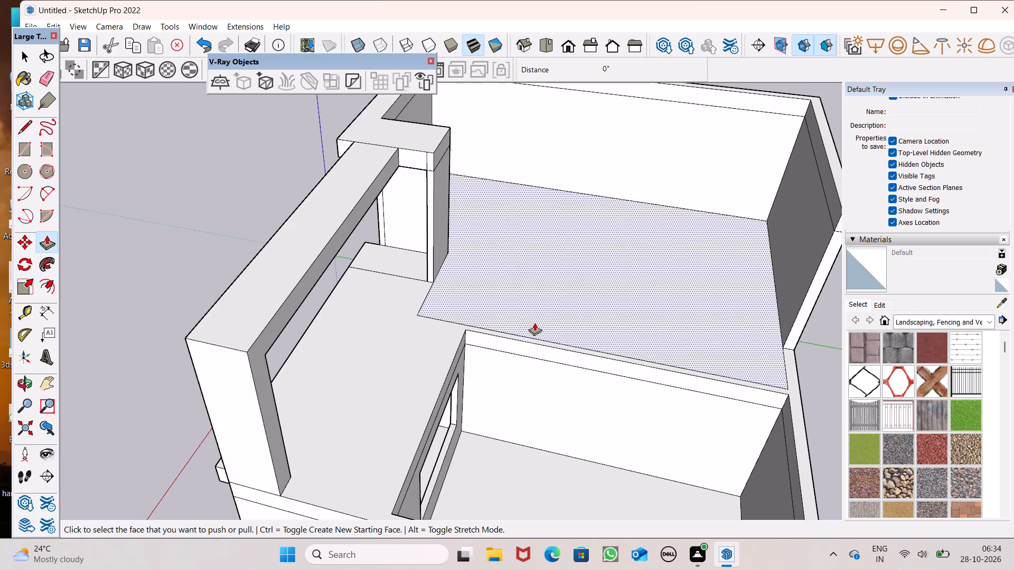
left_click_drag(535, 323, 538, 332)
key("6")
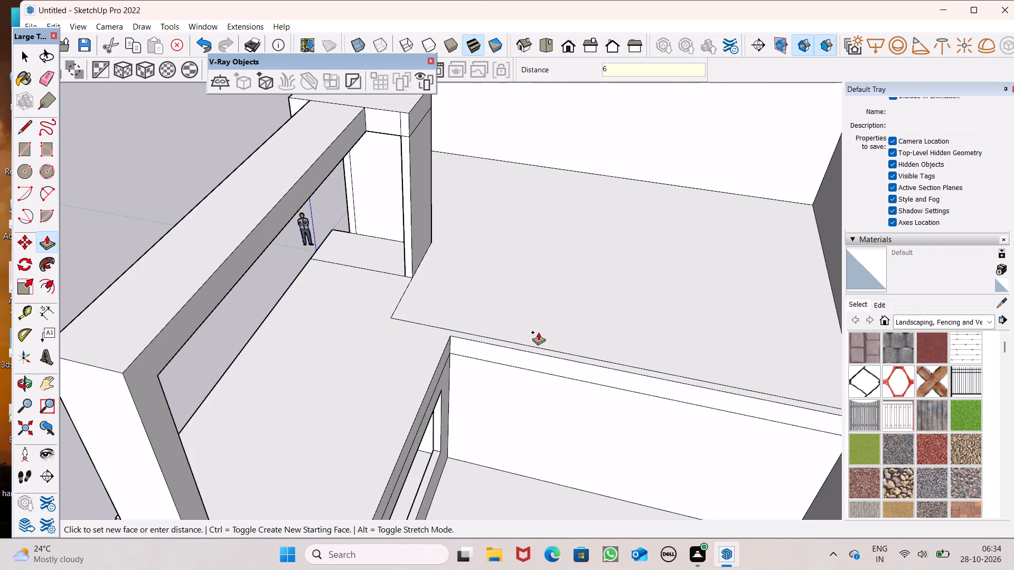
left_click_drag(538, 332, 540, 332)
key("shift+quotedbl")
key("Return")
scroll(495, 276, "down", 6)
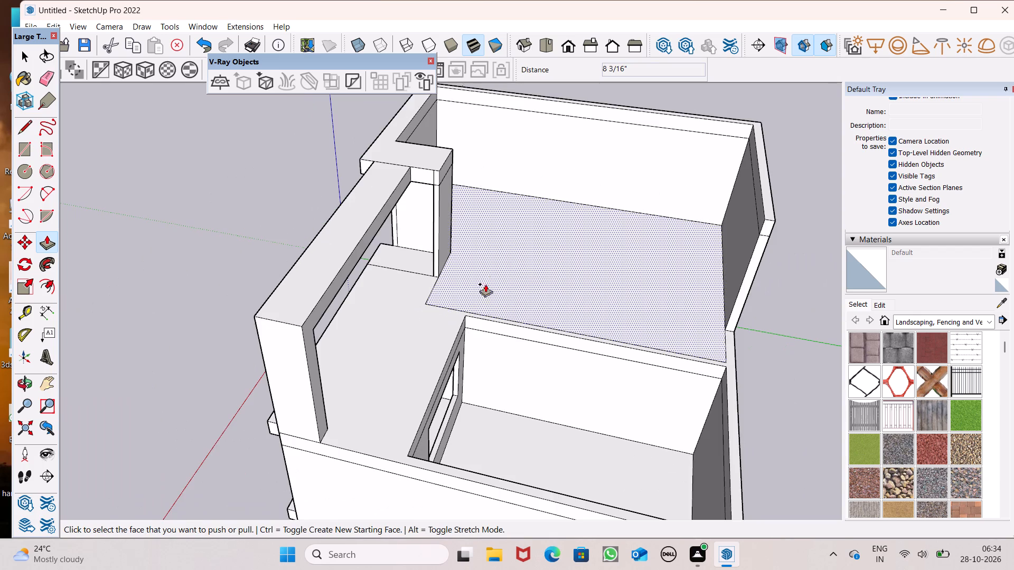
Draw a line about 9 11/16" along the smaller room's top inner wall edge to close the face over it.
left_click(20, 121)
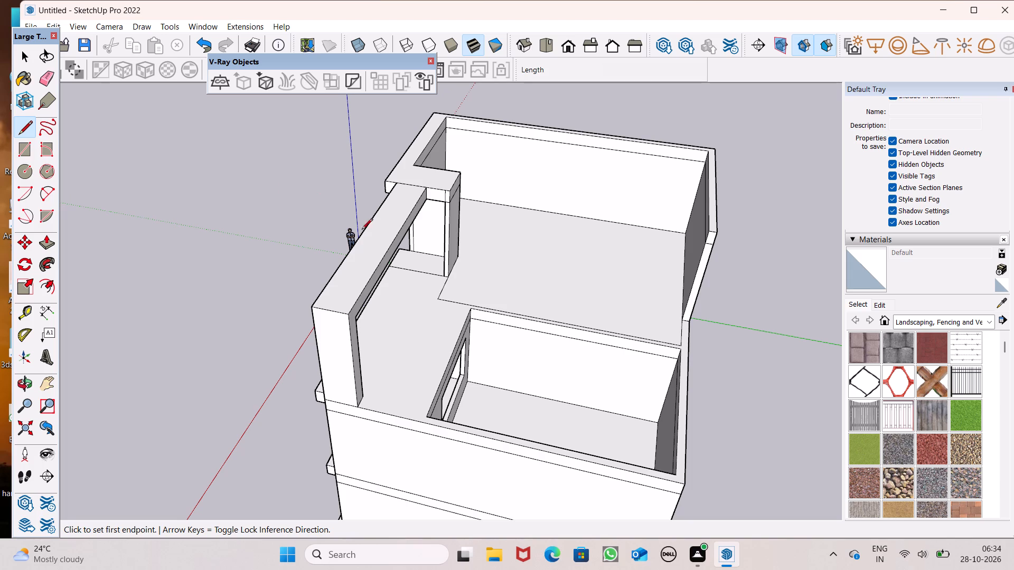
middle_click_drag(468, 393, 550, 500)
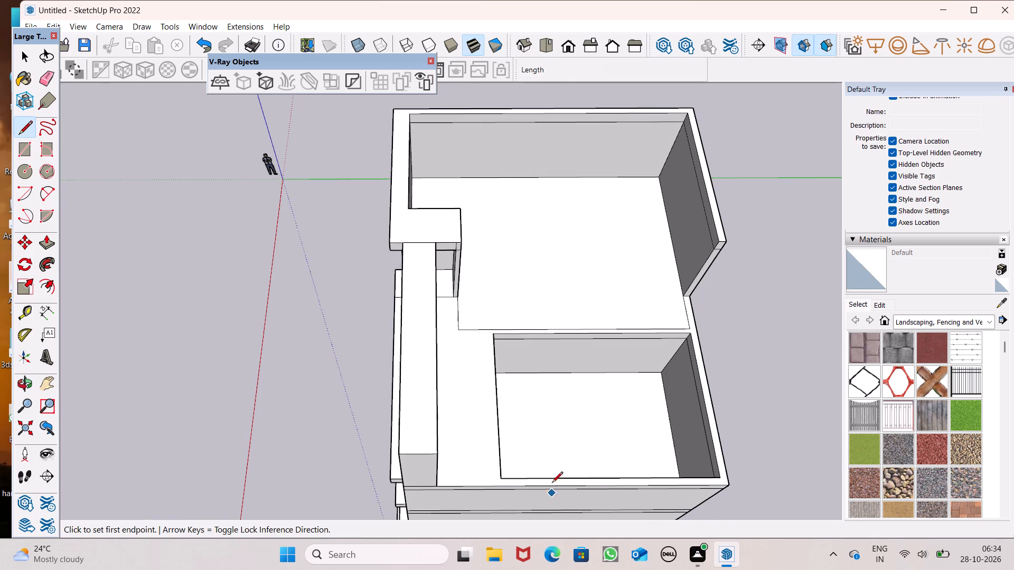
scroll(549, 369, "up", 6)
scroll(477, 318, "up", 5)
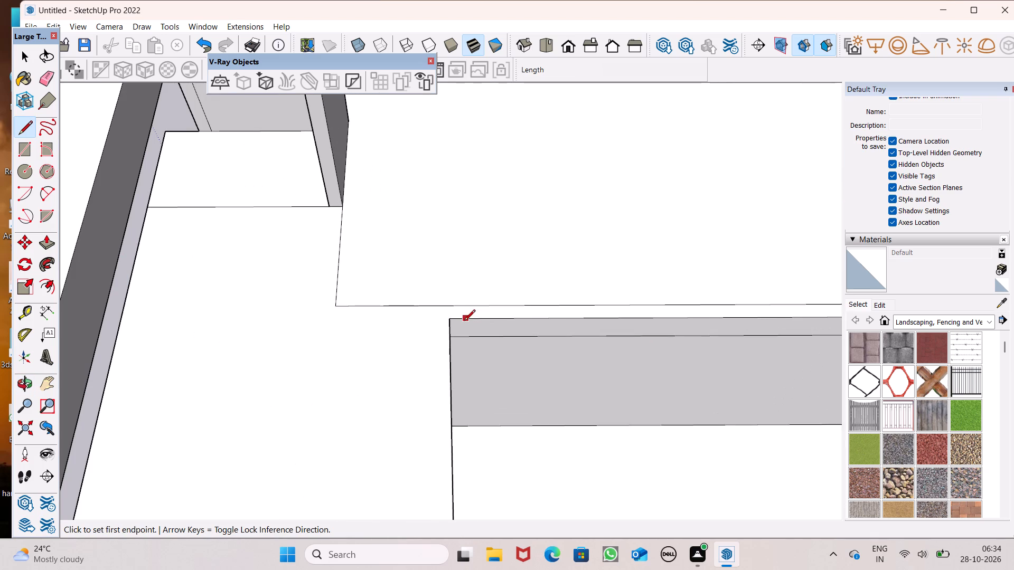
left_click(454, 321)
left_click(473, 320)
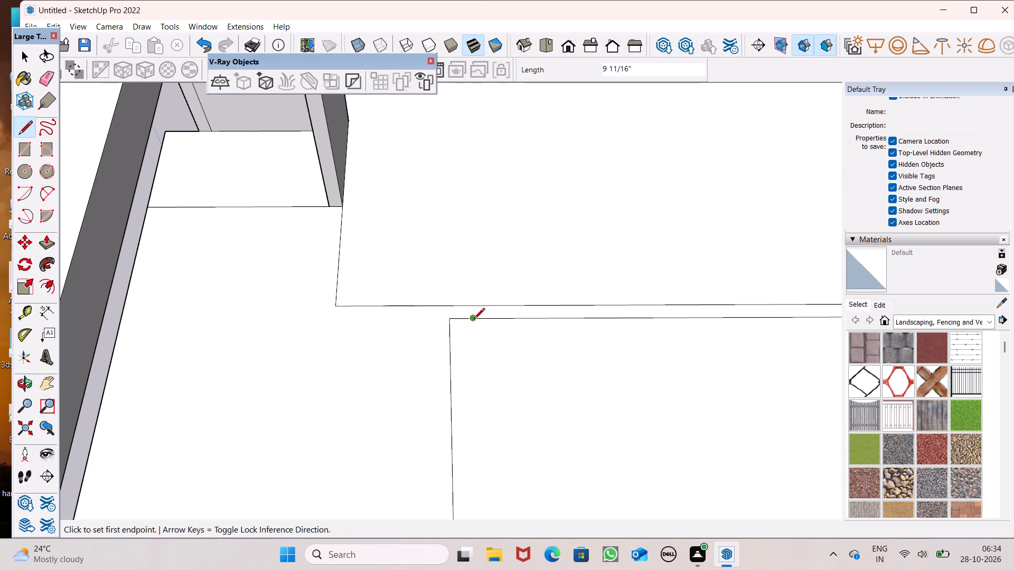
scroll(449, 295, "down", 4)
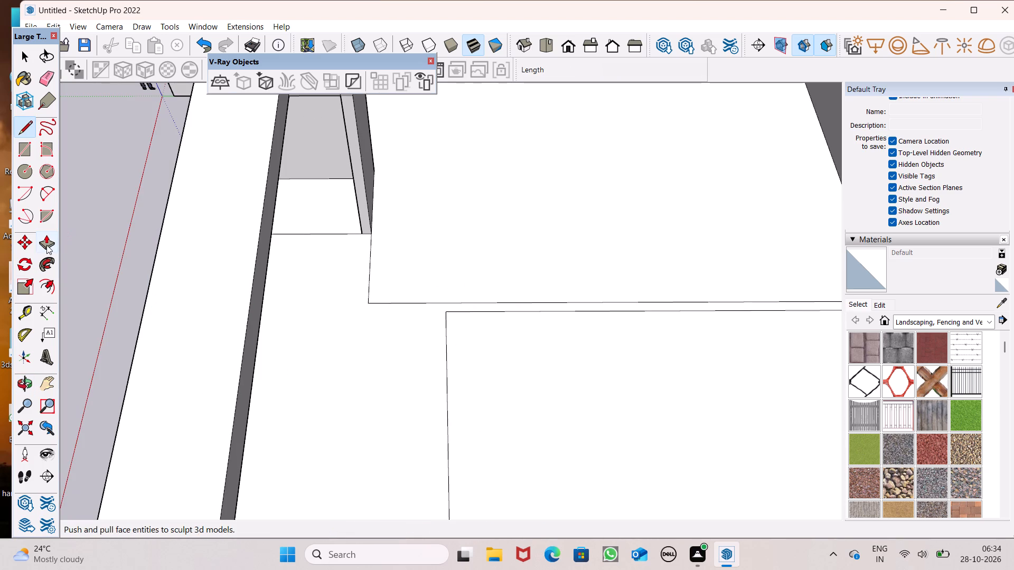
Push/Pull the new face over the smaller room by 6" with a new starting face.
left_click(46, 236)
scroll(434, 372, "down", 3)
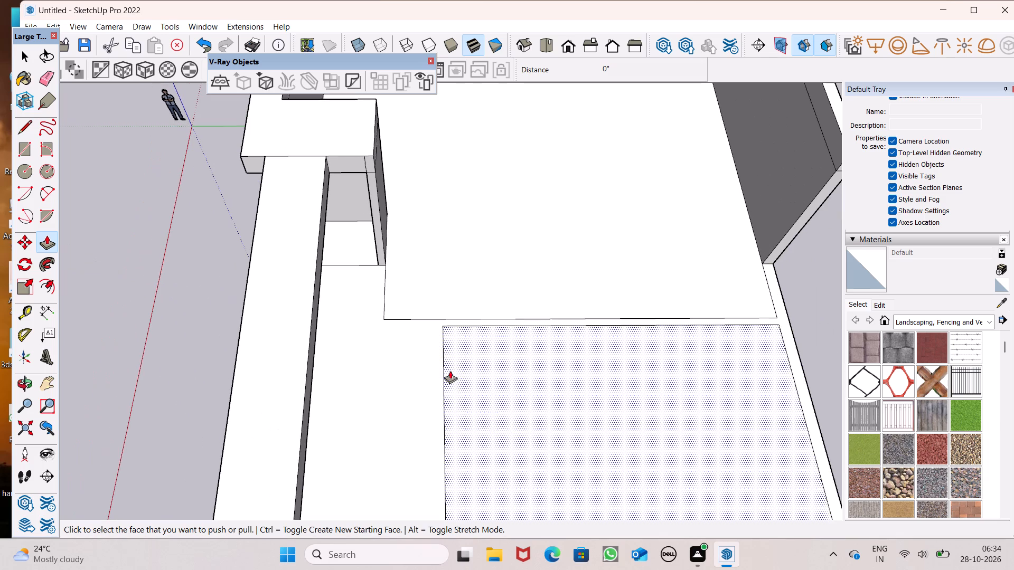
left_click_drag(520, 423, 525, 440)
key("6")
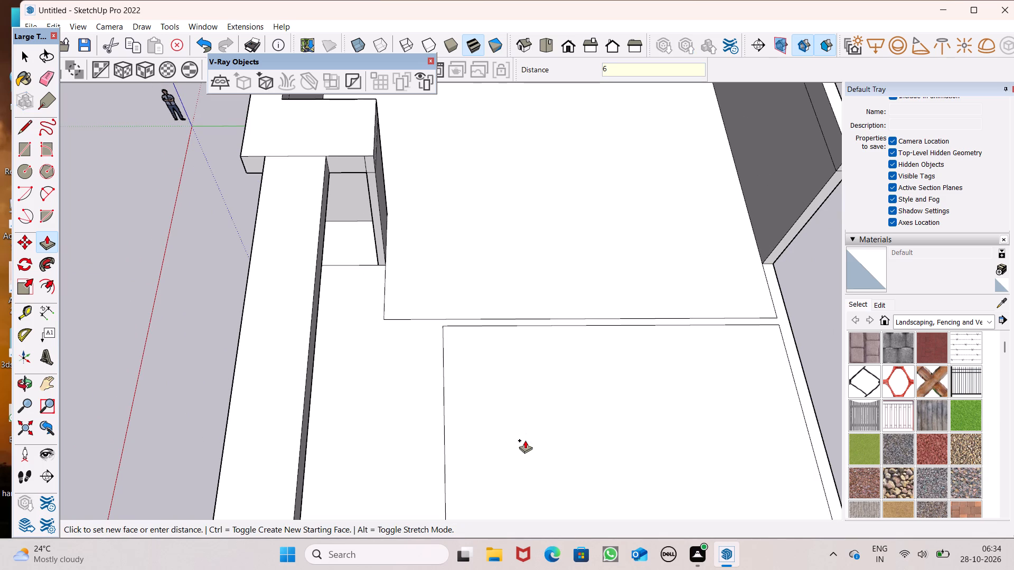
left_click_drag(525, 440, 526, 440)
key("shift+quotedbl")
key("Return")
key("space")
Erase the horizontal storey lines across the tall solid wall panel on the front facade.
scroll(474, 304, "down", 12)
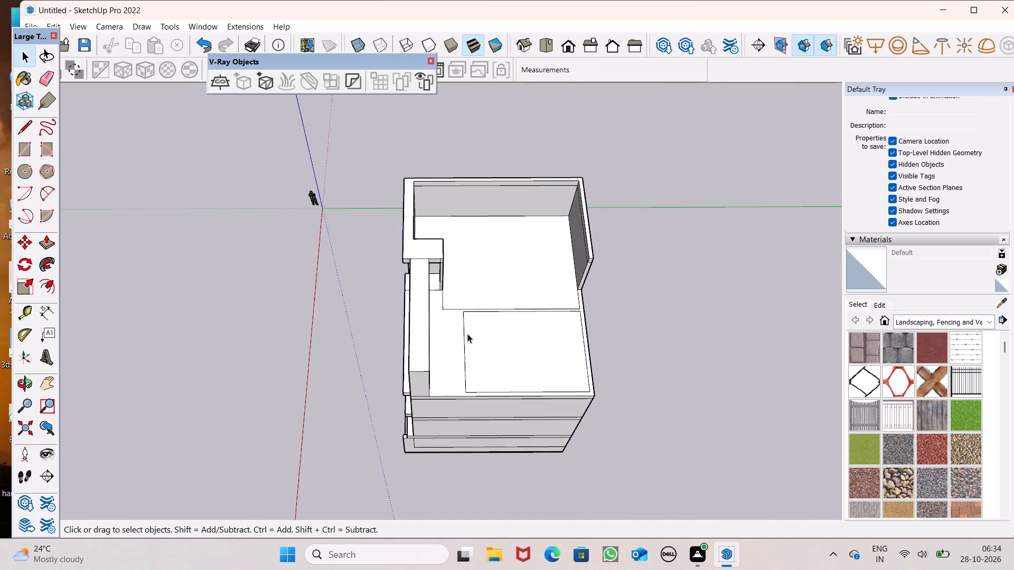
middle_click_drag(419, 427, 649, 289)
middle_click_drag(476, 333, 528, 177)
scroll(476, 333, "up", 1)
scroll(542, 185, "up", 1)
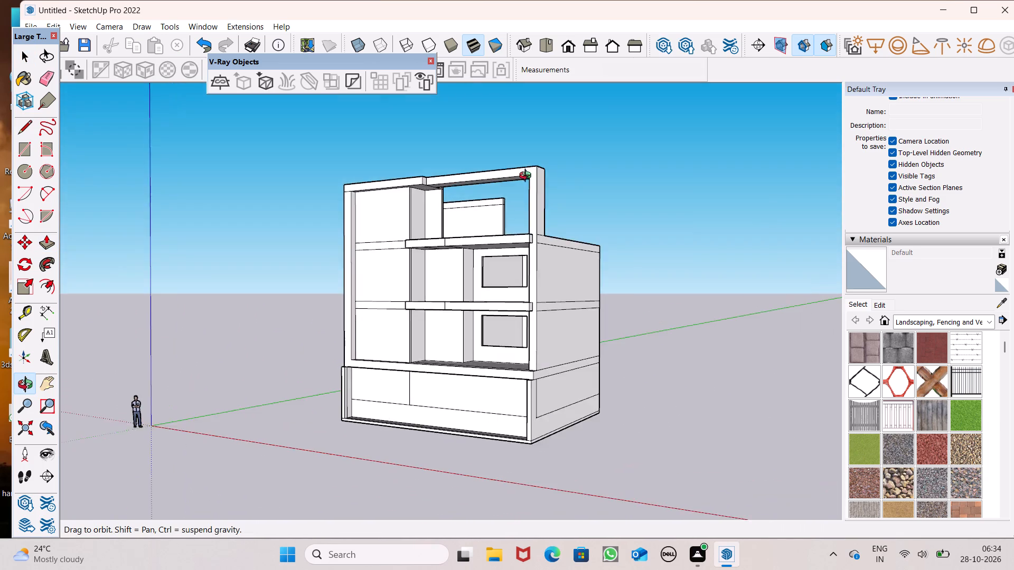
middle_click_drag(528, 177, 642, 278)
middle_click_drag(613, 321, 644, 332)
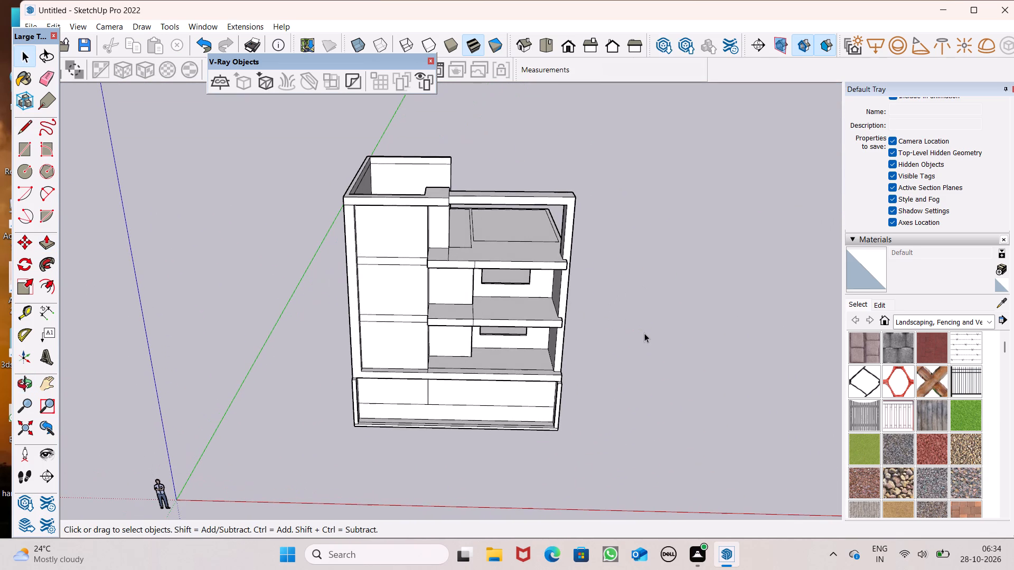
left_click(45, 72)
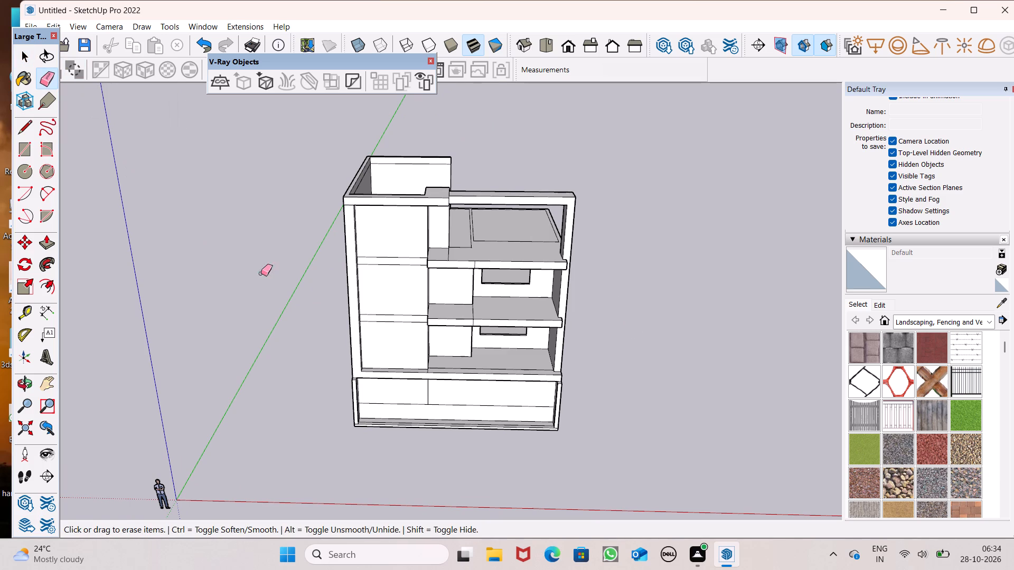
scroll(378, 284, "up", 4)
left_click_drag(360, 232, 360, 355)
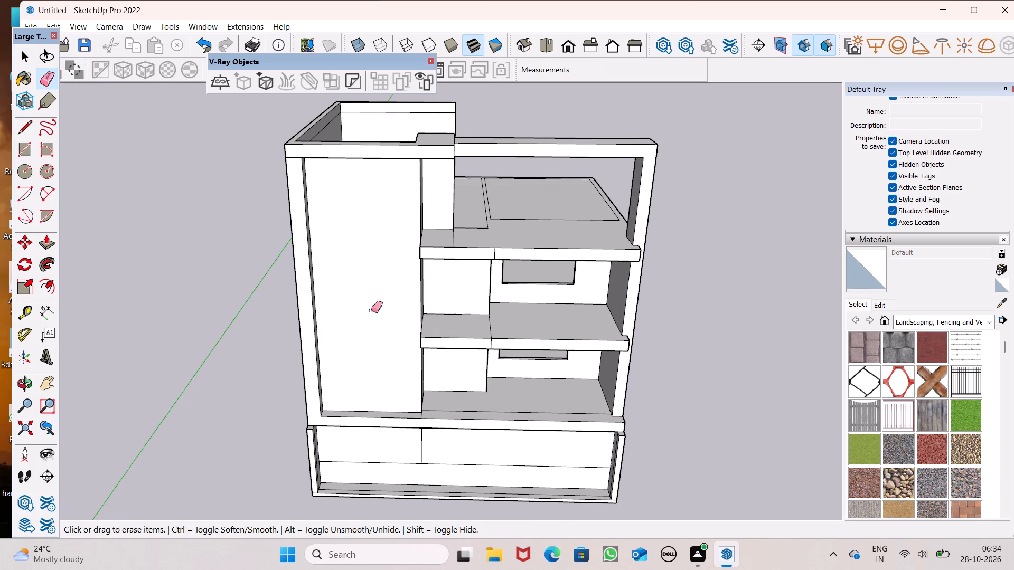
Erase the seam lines on the top and front faces of the upper projecting floor slab.
scroll(378, 252, "down", 4)
middle_click_drag(379, 279, 340, 345)
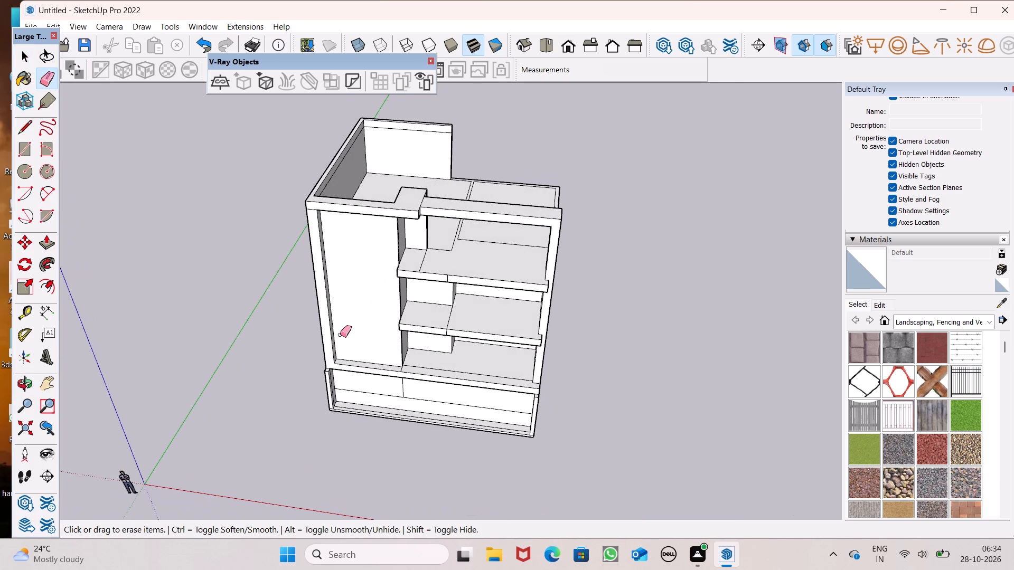
scroll(370, 297, "down", 2)
scroll(396, 395, "up", 1)
middle_click_drag(396, 395, 420, 335)
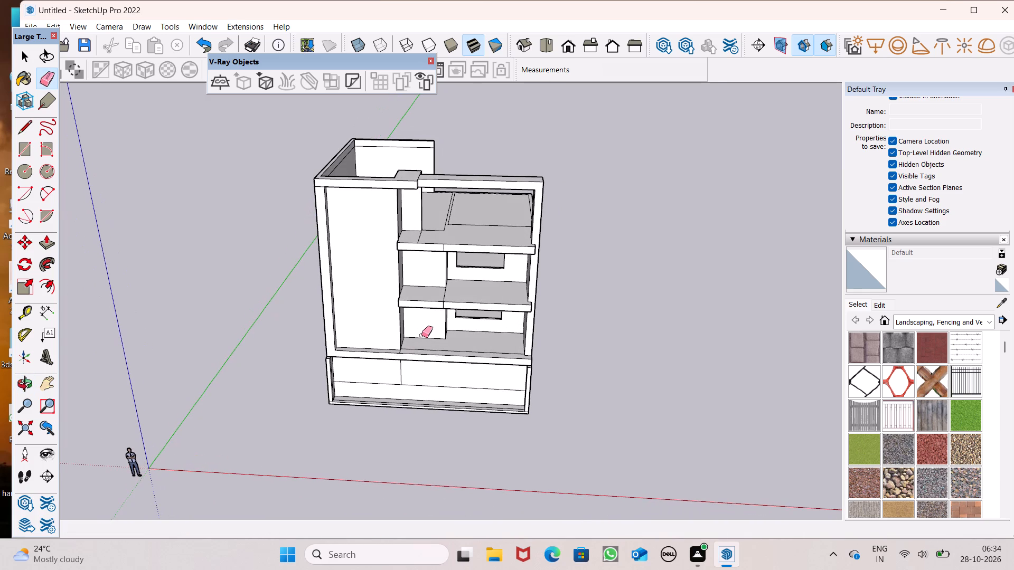
scroll(409, 246, "up", 2)
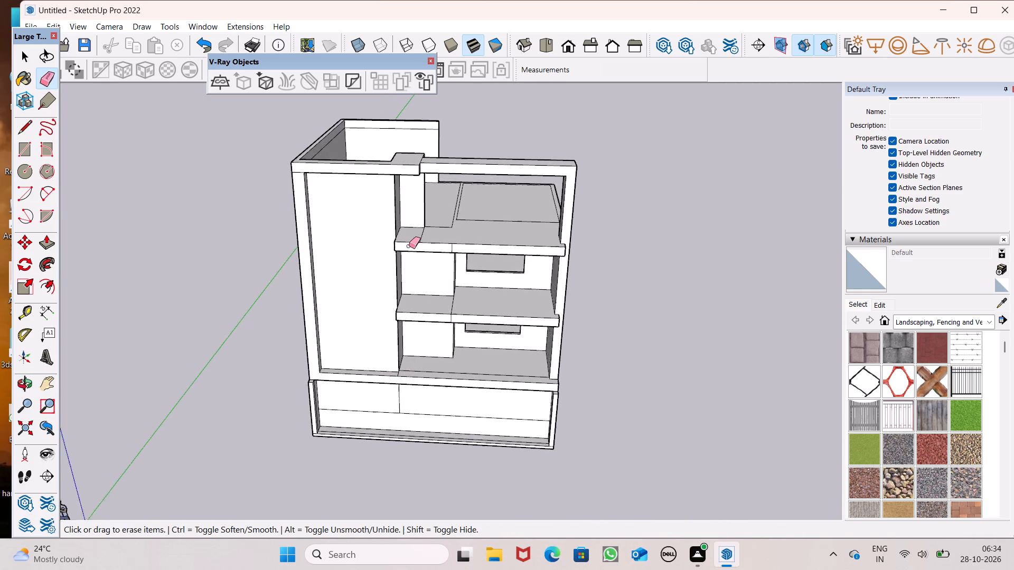
scroll(409, 246, "up", 3)
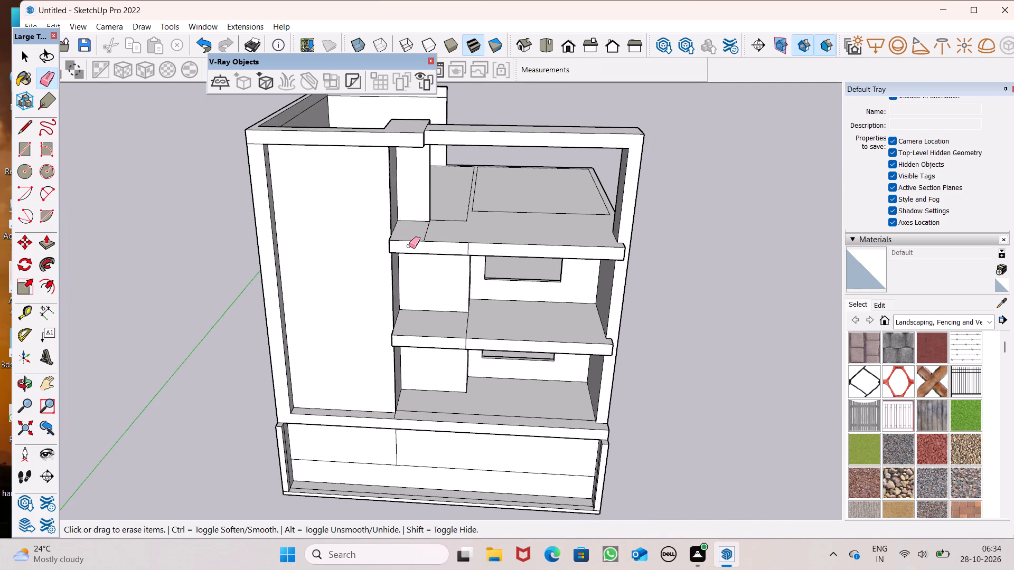
scroll(394, 225, "up", 7)
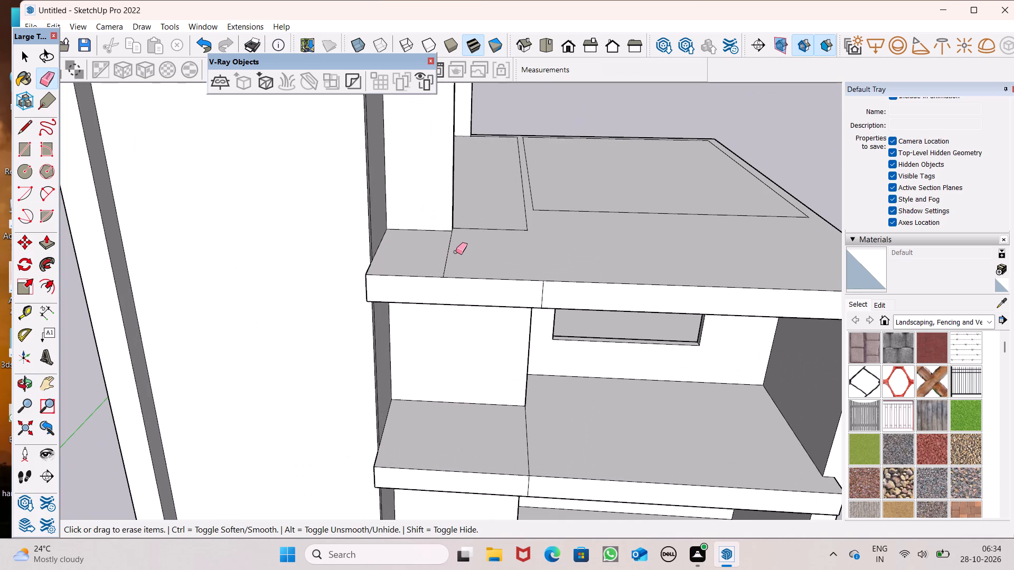
left_click_drag(454, 253, 436, 267)
left_click_drag(542, 297, 537, 299)
scroll(530, 242, "down", 5)
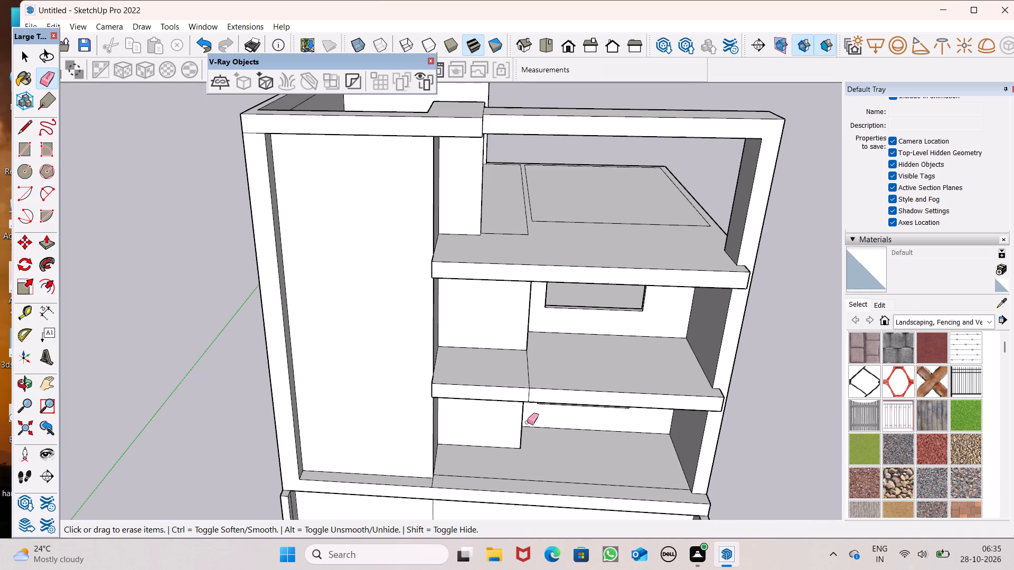
Erase the seam lines on the front and top faces of the middle projecting floor slab.
scroll(526, 408, "up", 5)
left_click(531, 380)
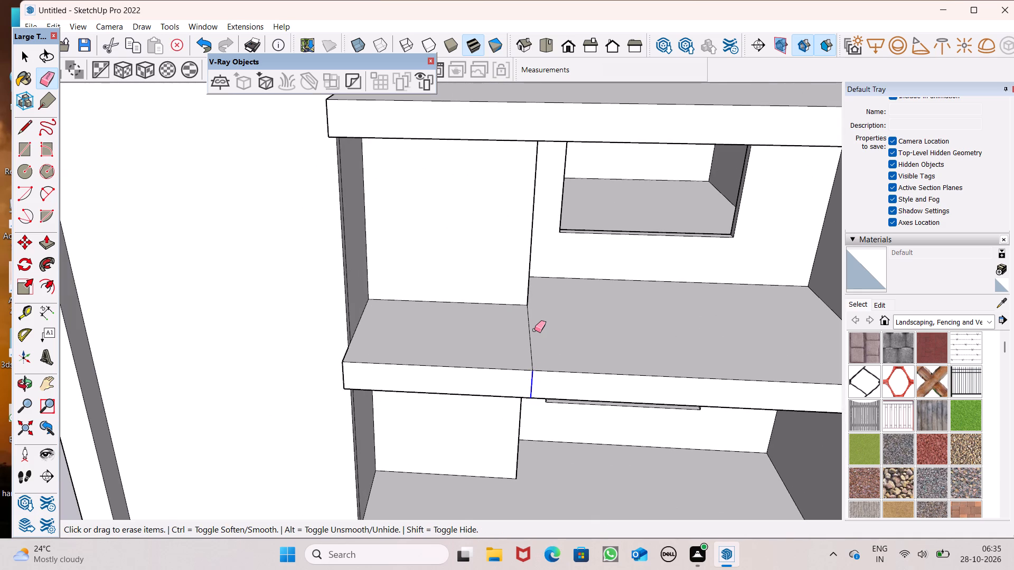
left_click_drag(534, 330, 556, 330)
scroll(583, 252, "down", 6)
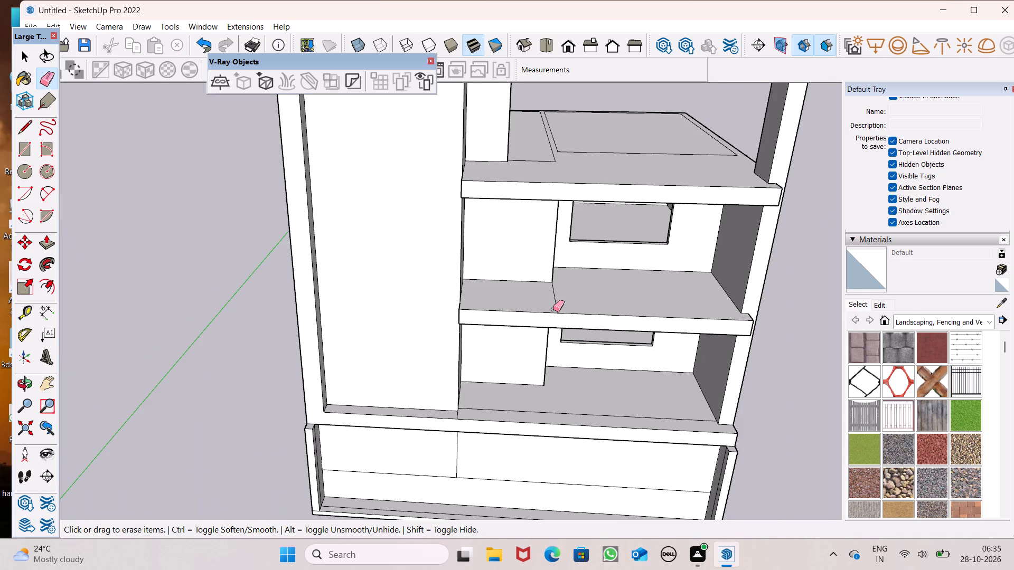
left_click(553, 305)
scroll(556, 401, "down", 3)
middle_click_drag(542, 449, 524, 569)
scroll(530, 531, "up", 1)
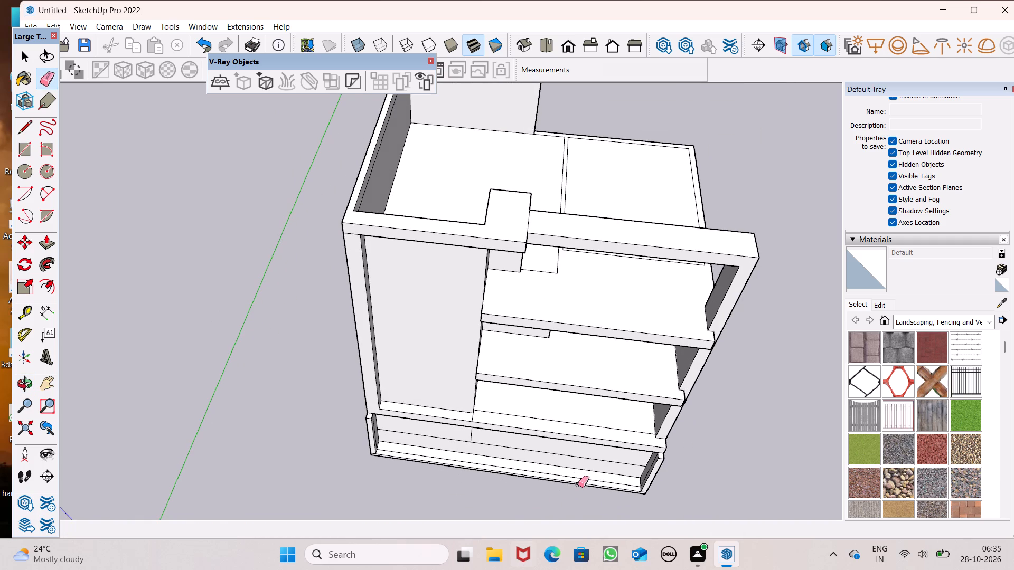
Erase the short seam line at the solid wall panel's corner on top of the lowest projecting slab.
middle_click_drag(620, 454, 643, 425)
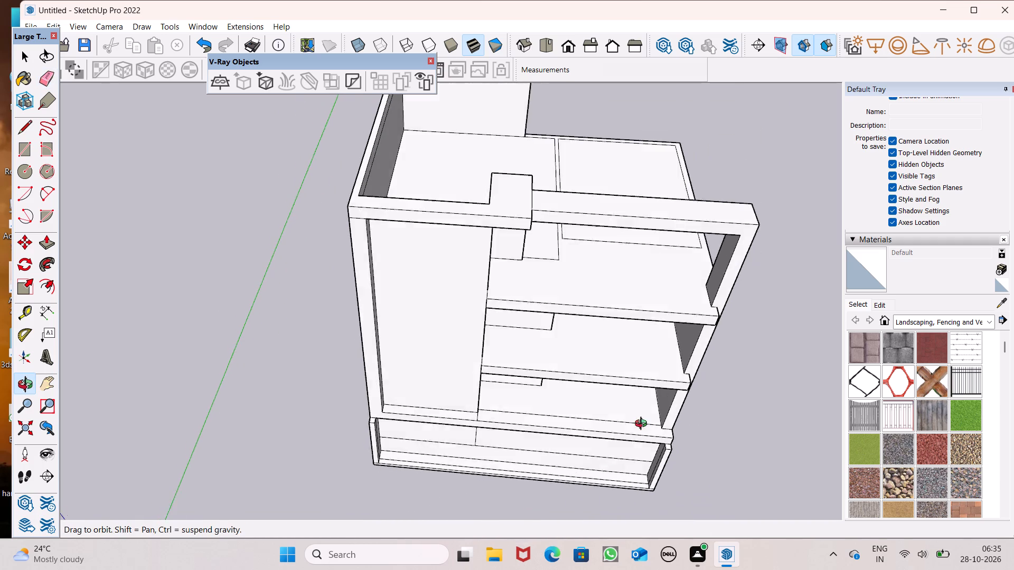
middle_click_drag(643, 425, 678, 425)
scroll(635, 426, "up", 1)
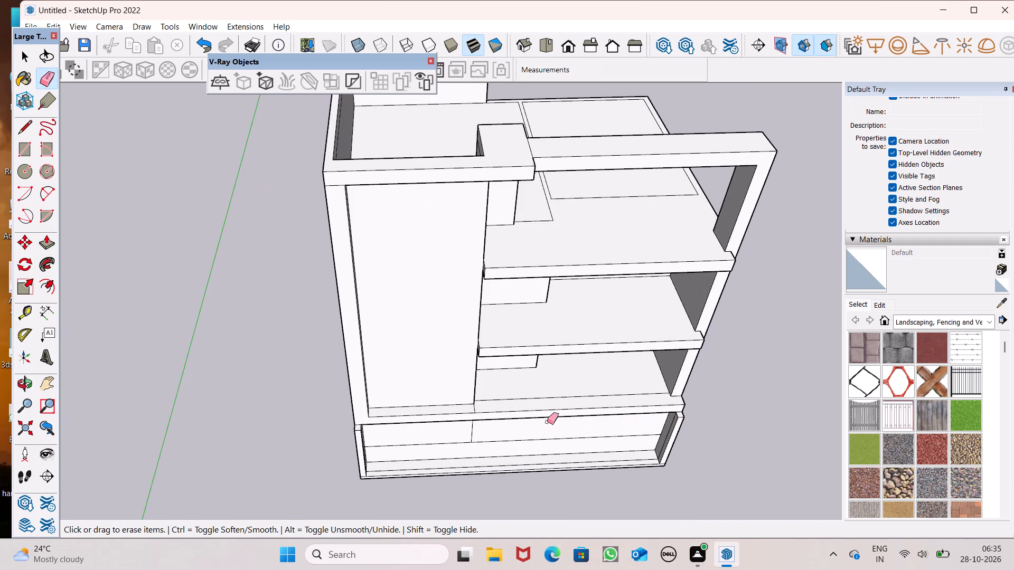
scroll(538, 416, "up", 6)
scroll(428, 410, "up", 6)
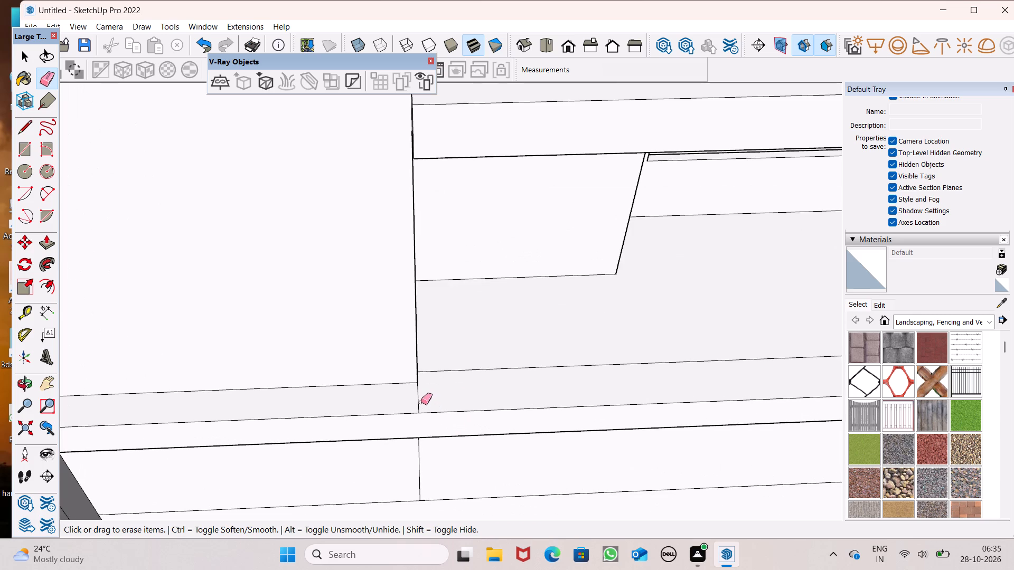
left_click(421, 402)
Draw a 24' 2 1/8" line across the lowest projecting slab's top, from the solid wall's front corner to the opposite side wall's corner.
middle_click_drag(482, 387, 262, 394)
scroll(262, 394, "up", 1)
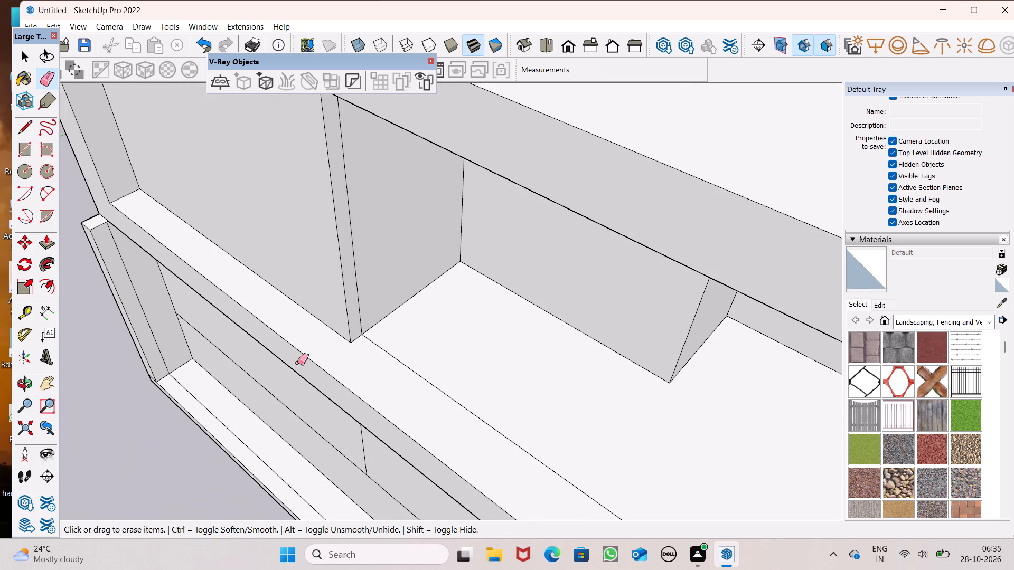
left_click(25, 129)
scroll(351, 265, "down", 7)
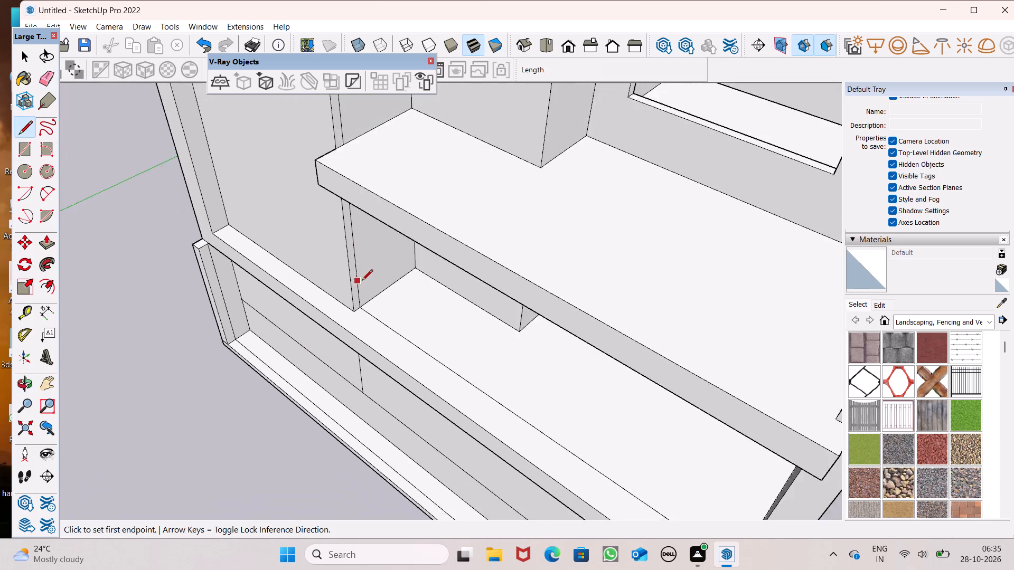
scroll(362, 281, "down", 4)
middle_click_drag(411, 340, 602, 447)
scroll(655, 362, "up", 14)
scroll(724, 400, "down", 7)
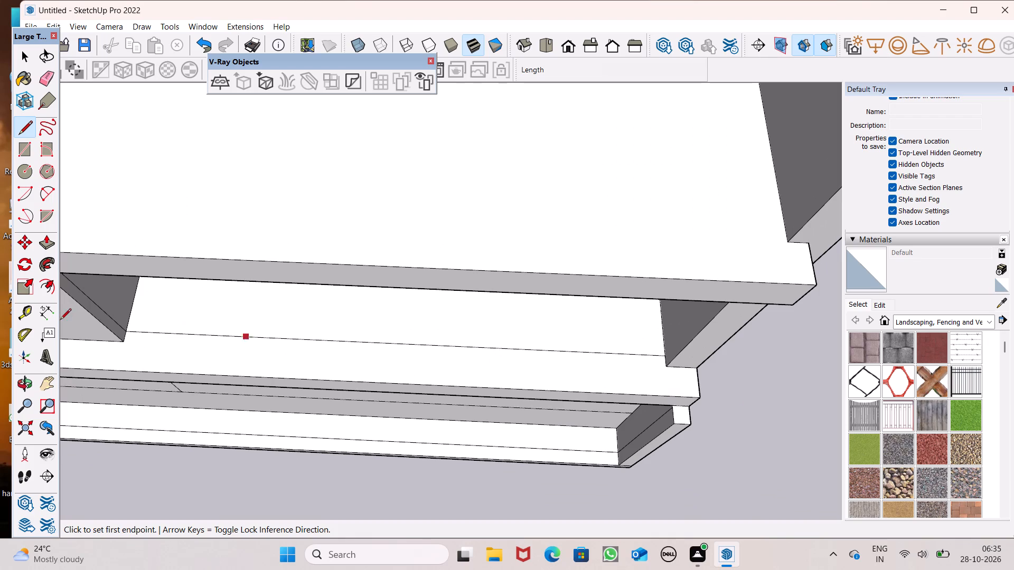
left_click(124, 341)
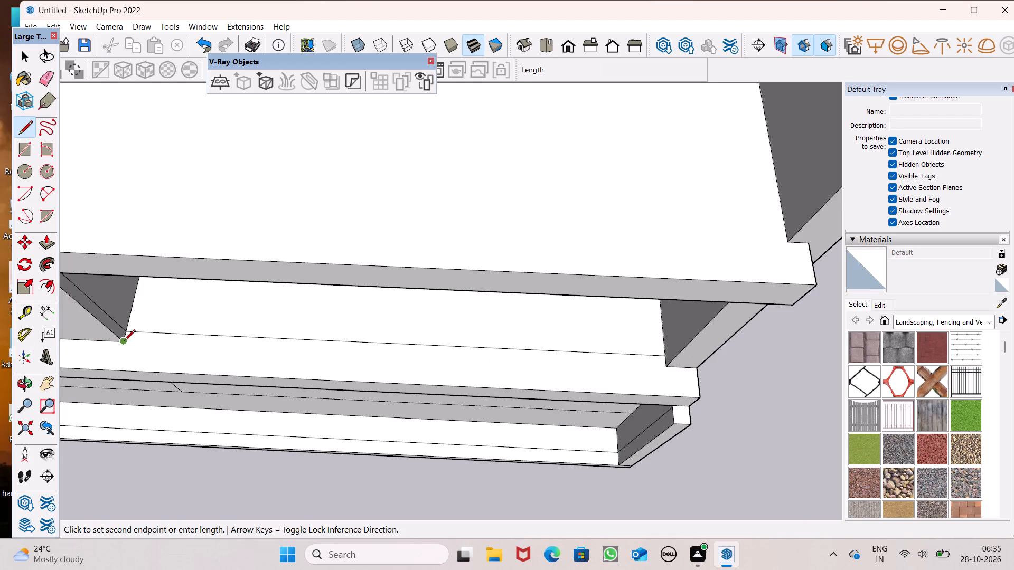
left_click(669, 368)
key("space")
Draw a 24' 2 1/8" line across the upper projecting slab's top, from the wall's inner thickness edge to the opposite side wall.
scroll(453, 366, "down", 3)
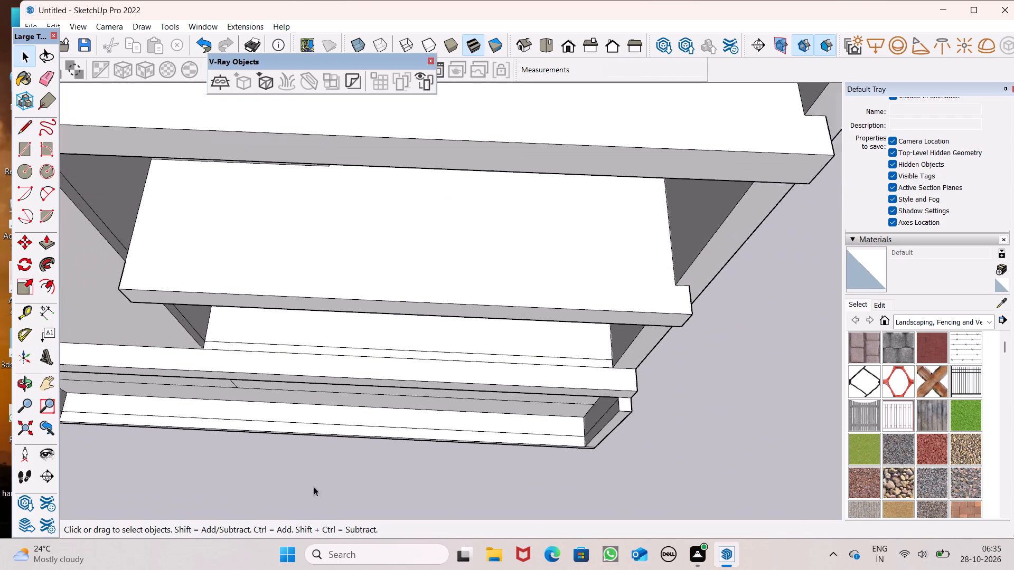
scroll(314, 487, "down", 1)
scroll(474, 390, "down", 2)
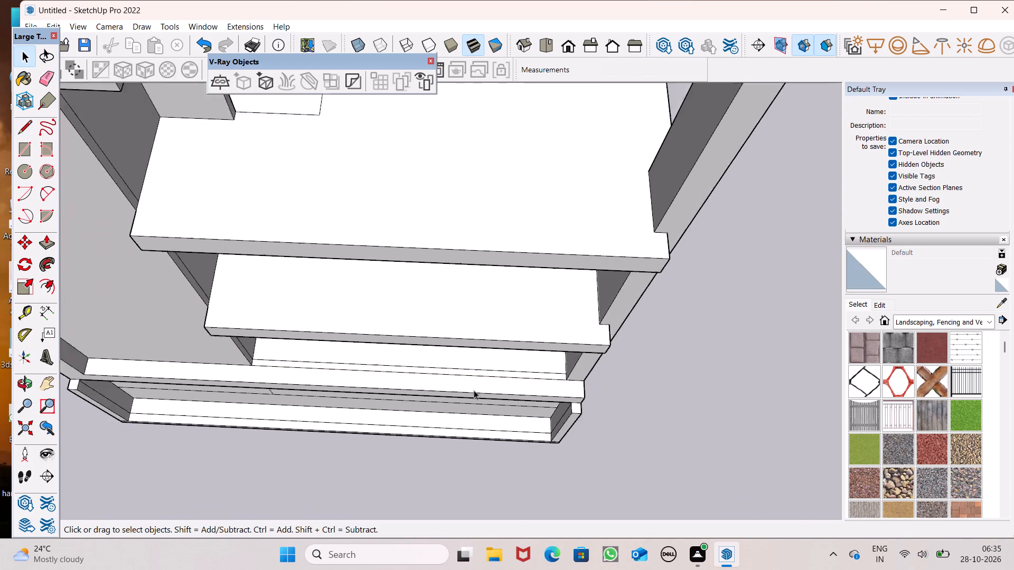
scroll(474, 390, "down", 5)
scroll(306, 338, "up", 6)
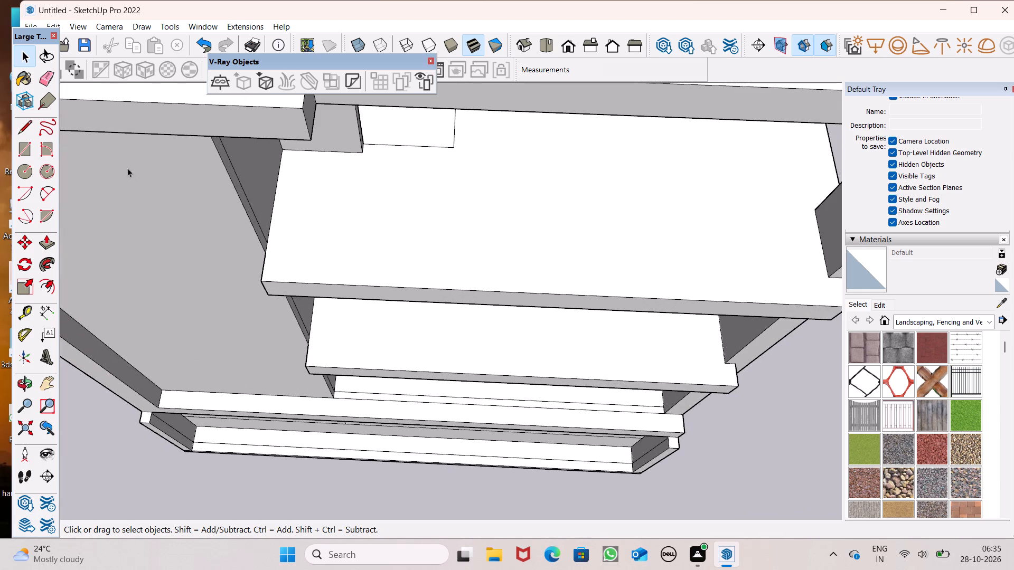
left_click(18, 122)
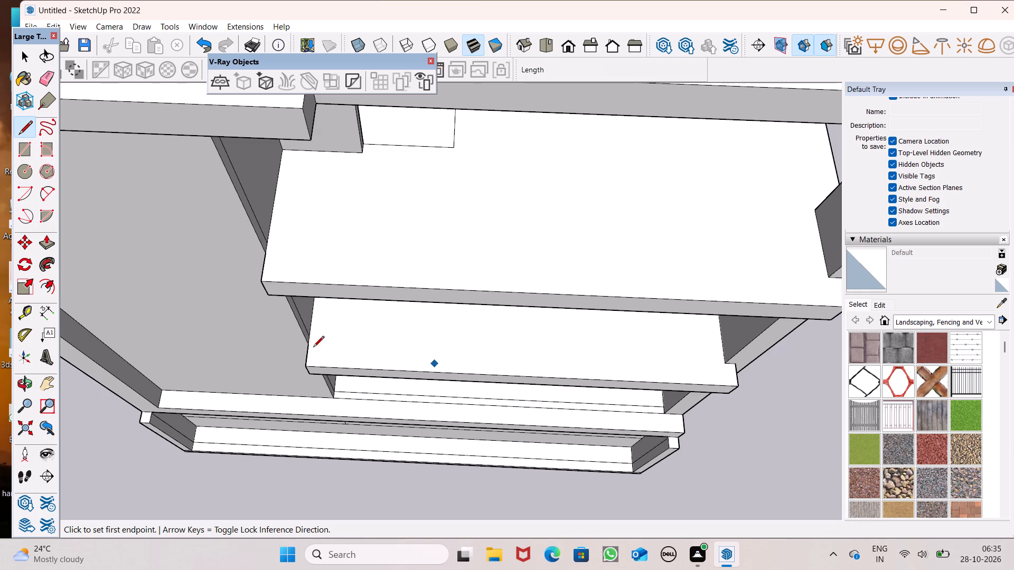
scroll(240, 258, "up", 3)
scroll(280, 243, "up", 6)
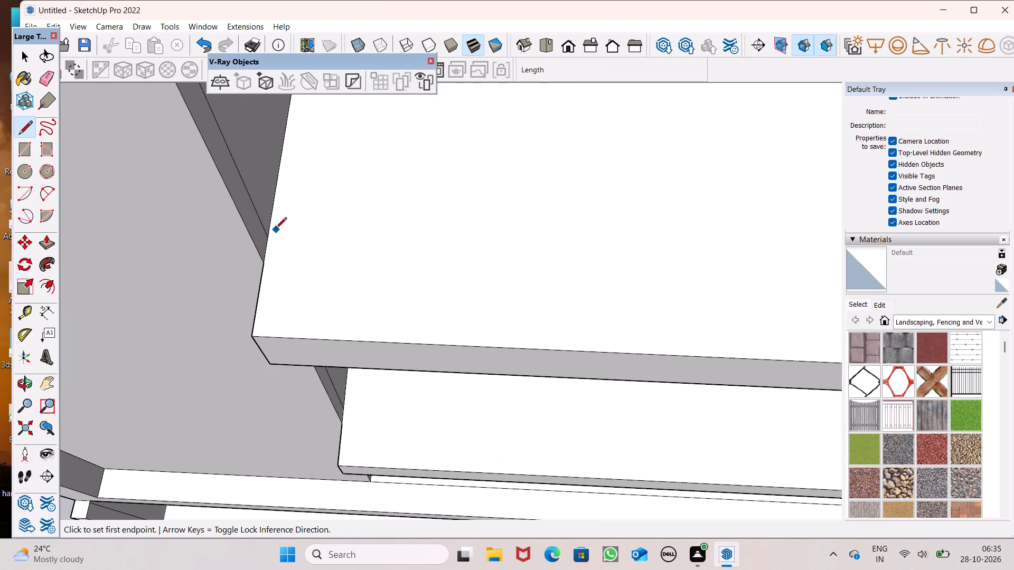
left_click(269, 233)
scroll(346, 305, "down", 5)
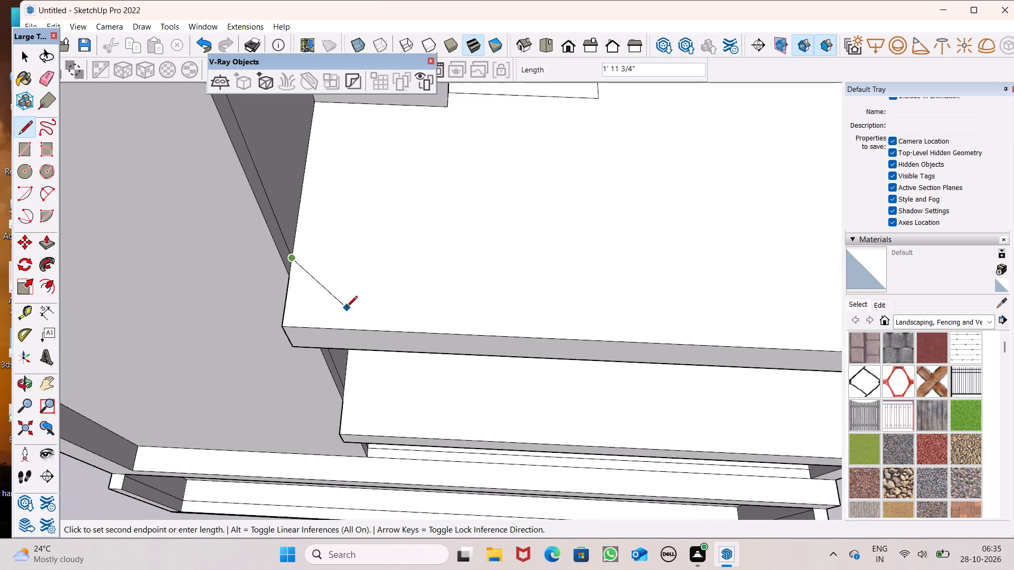
scroll(345, 310, "down", 4)
scroll(420, 296, "down", 6)
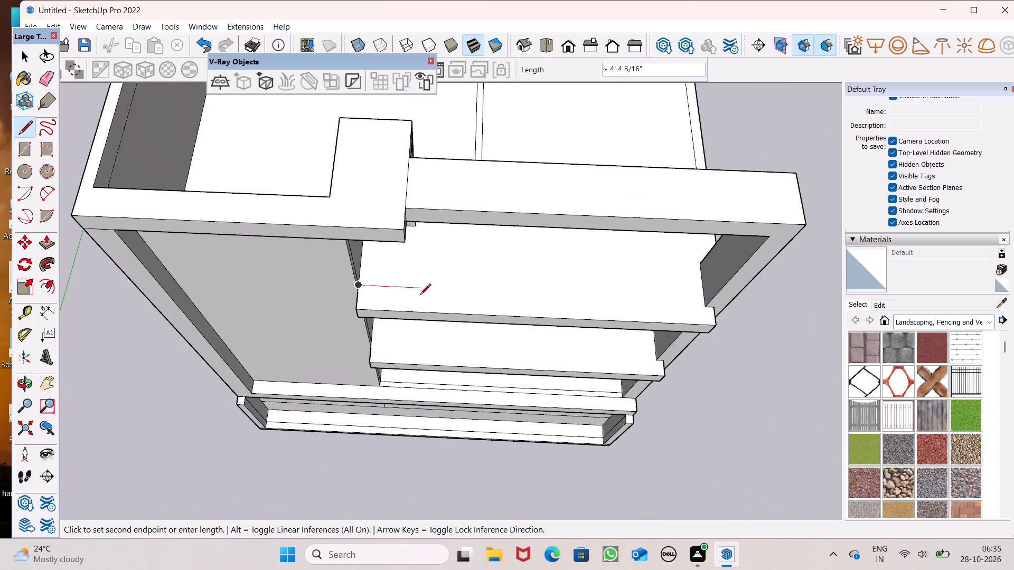
scroll(728, 268, "up", 6)
scroll(678, 313, "up", 3)
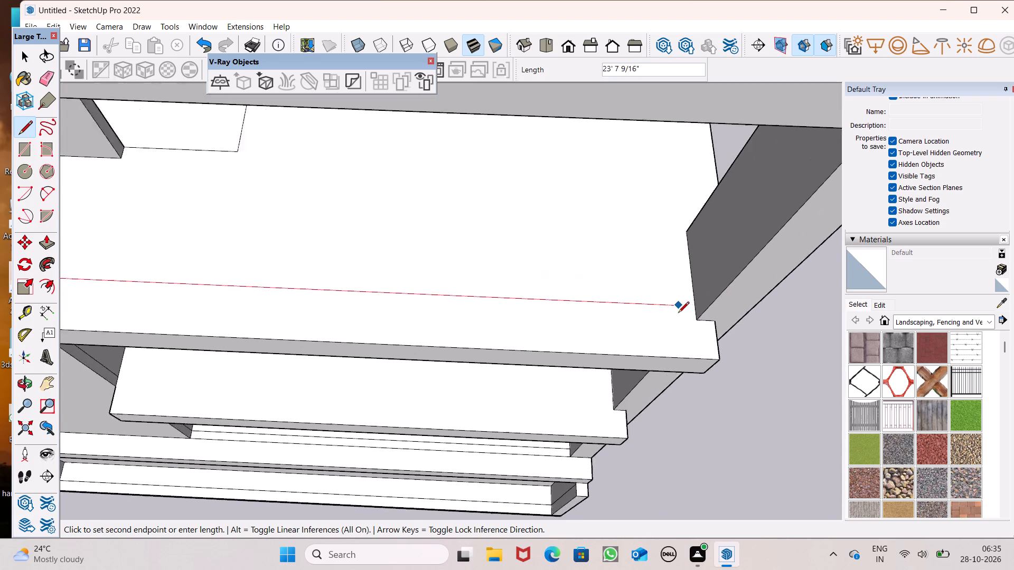
scroll(678, 313, "up", 11)
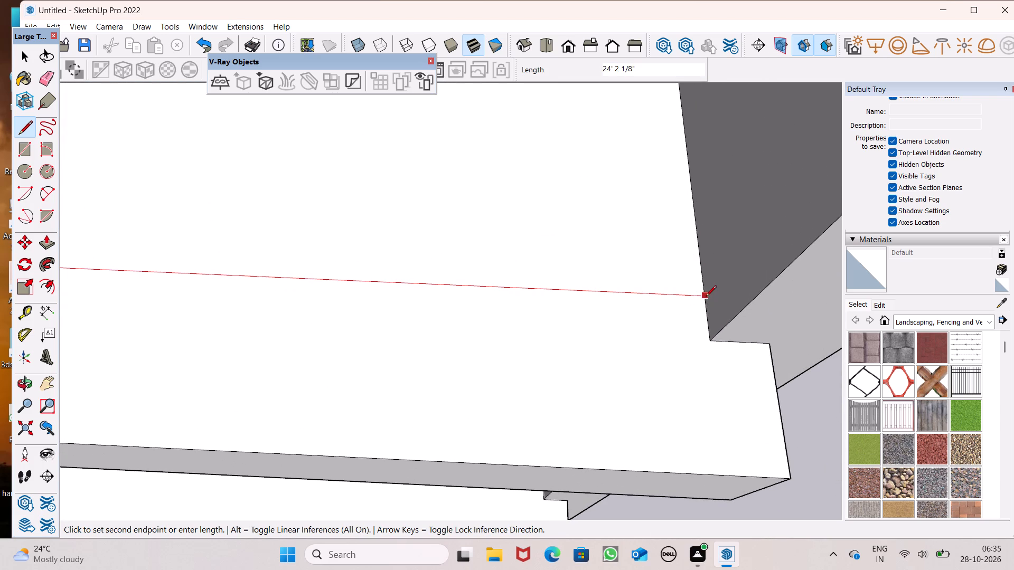
left_click(706, 297)
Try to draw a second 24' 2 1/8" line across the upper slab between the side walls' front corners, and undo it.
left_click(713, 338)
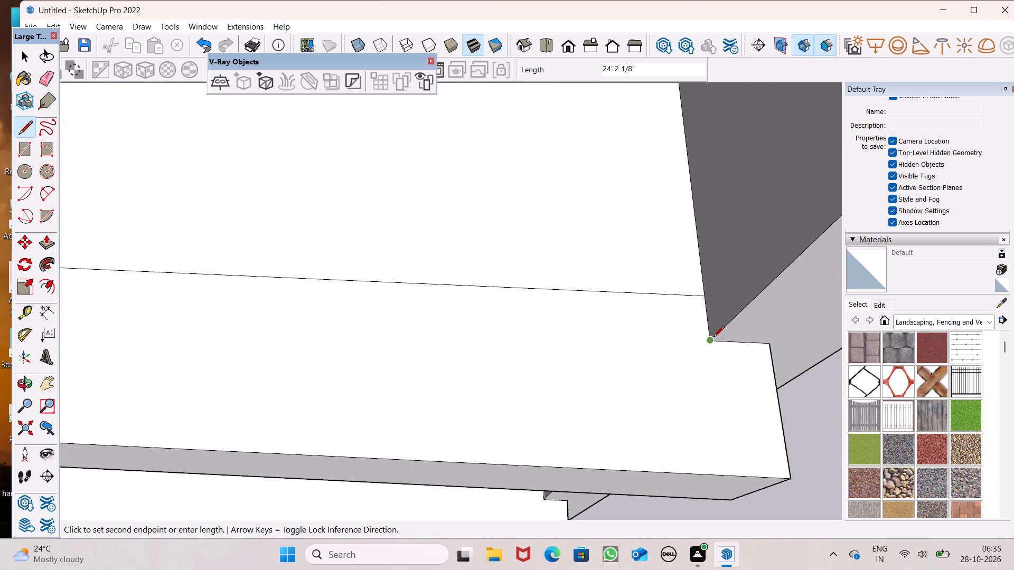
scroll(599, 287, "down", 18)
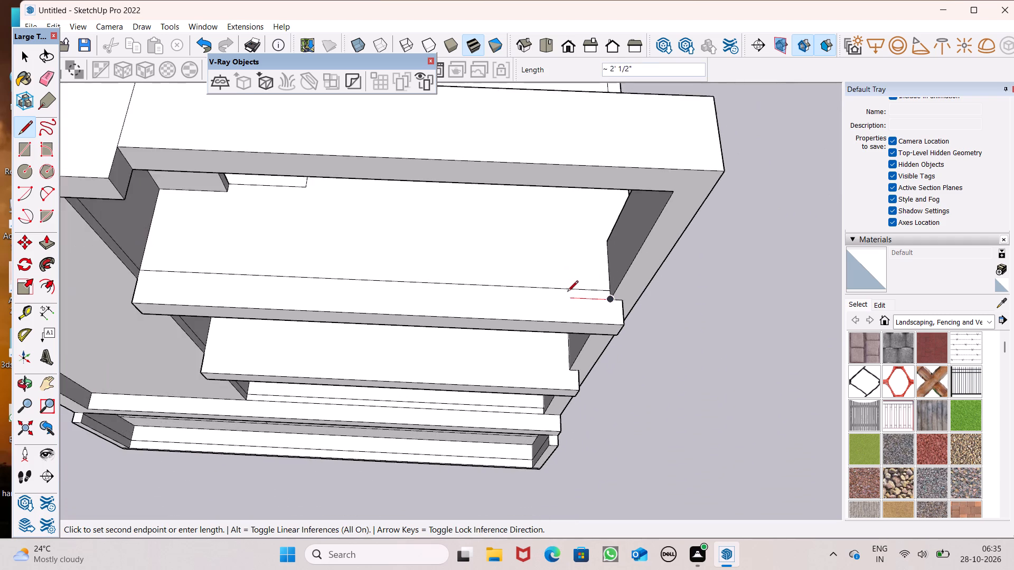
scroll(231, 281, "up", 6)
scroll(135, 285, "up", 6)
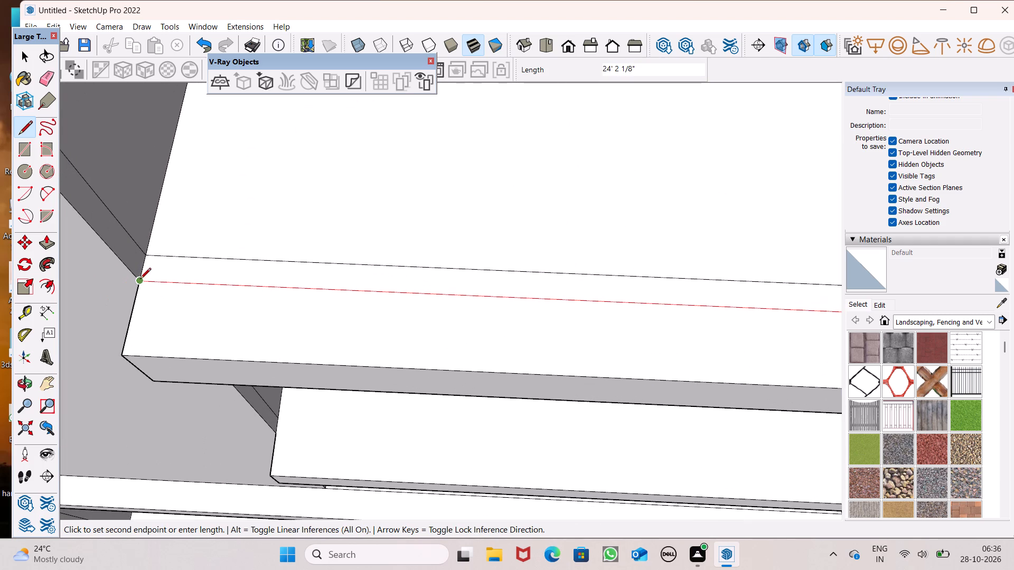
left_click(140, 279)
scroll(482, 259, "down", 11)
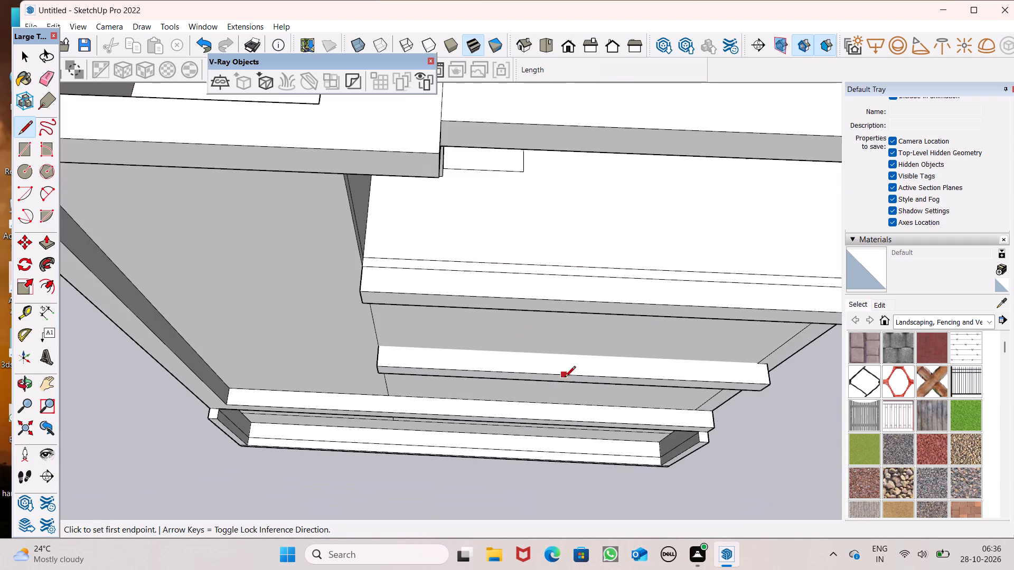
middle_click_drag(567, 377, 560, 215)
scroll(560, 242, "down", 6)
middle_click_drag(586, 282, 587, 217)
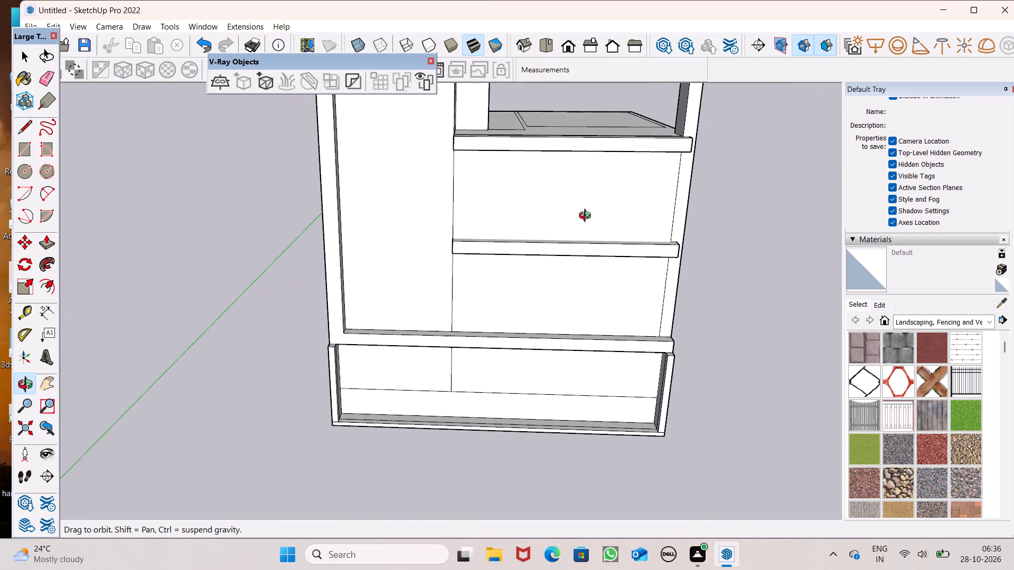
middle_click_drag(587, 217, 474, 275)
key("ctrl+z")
Draw two parallel 24' 2 1/8" lines across the middle projecting slab's top, at the wall's inner thickness edge and its front corner.
scroll(474, 275, "down", 3)
middle_click_drag(484, 282, 627, 221)
scroll(536, 210, "up", 5)
scroll(532, 212, "down", 3)
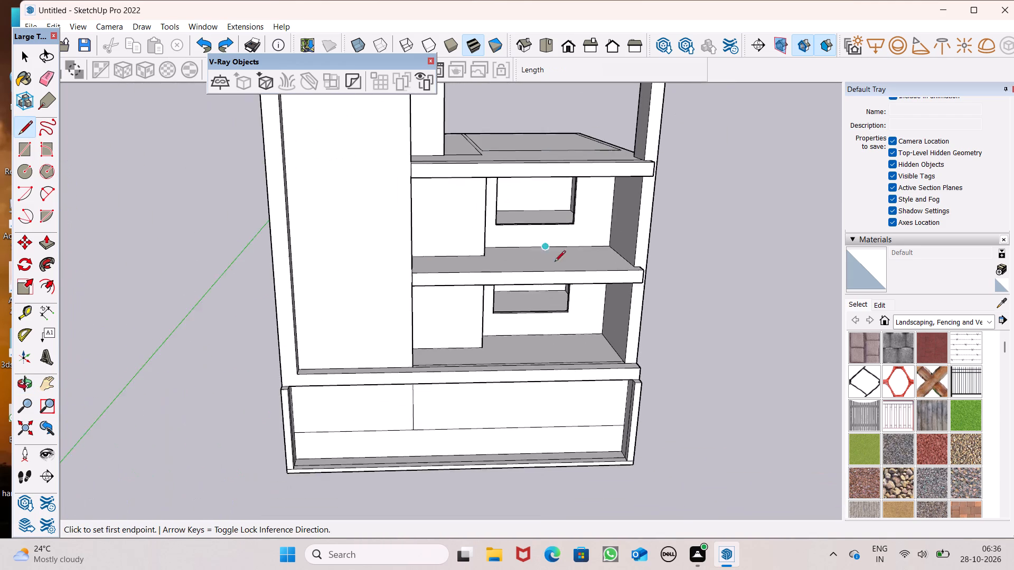
middle_click_drag(561, 275, 485, 405)
scroll(355, 327, "up", 6)
middle_click_drag(508, 303, 456, 297)
scroll(506, 302, "up", 1)
scroll(402, 287, "up", 2)
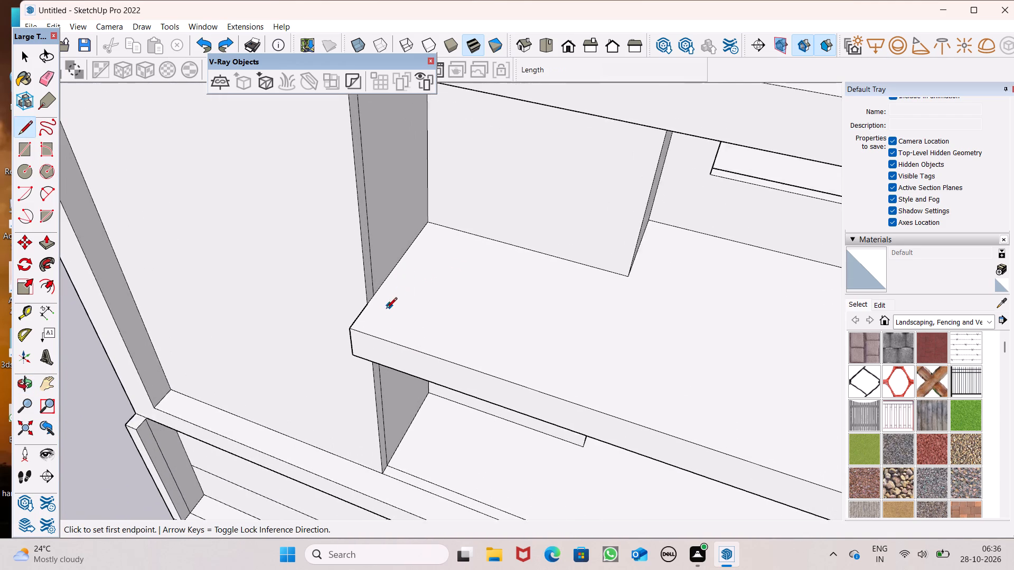
scroll(386, 309, "up", 2)
left_click_drag(377, 291, 393, 295)
scroll(684, 370, "down", 7)
scroll(549, 339, "down", 6)
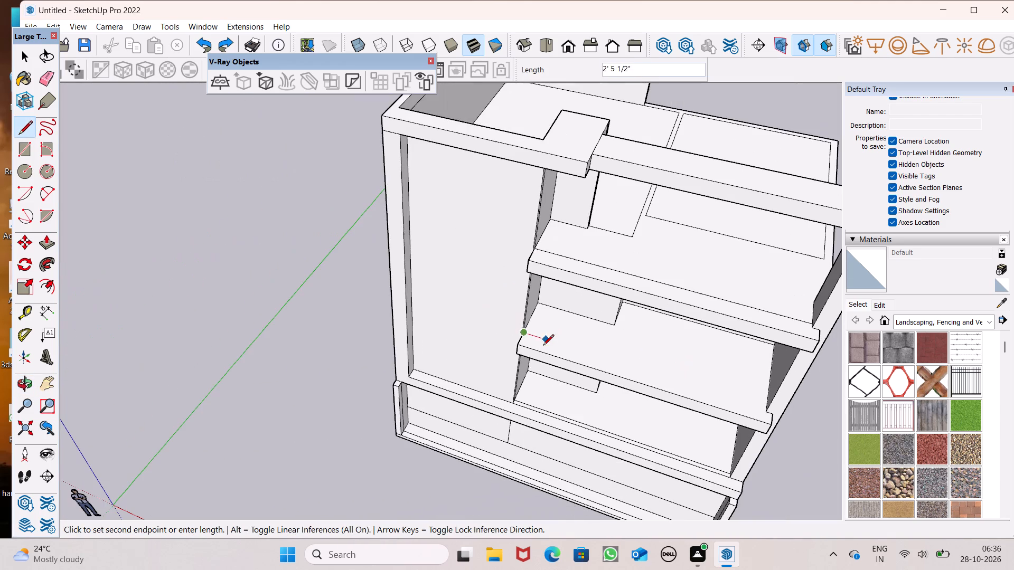
scroll(750, 401, "up", 11)
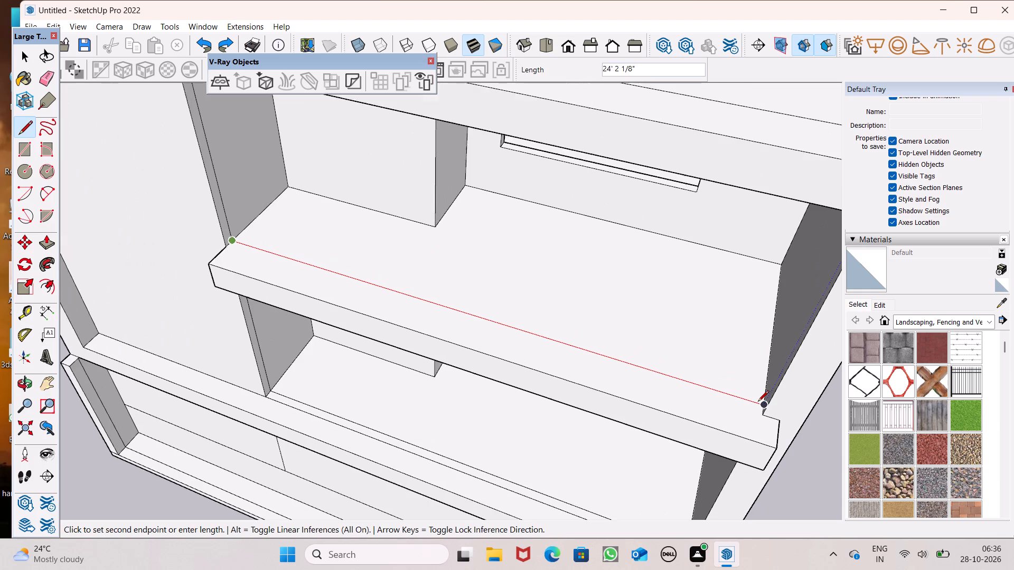
left_click(758, 403)
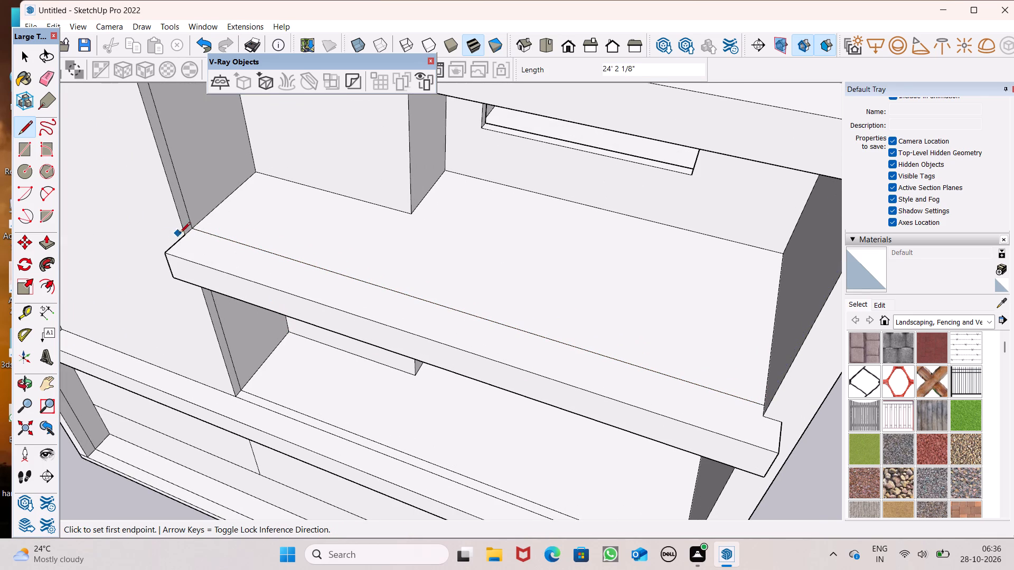
left_click(183, 234)
left_click(762, 412)
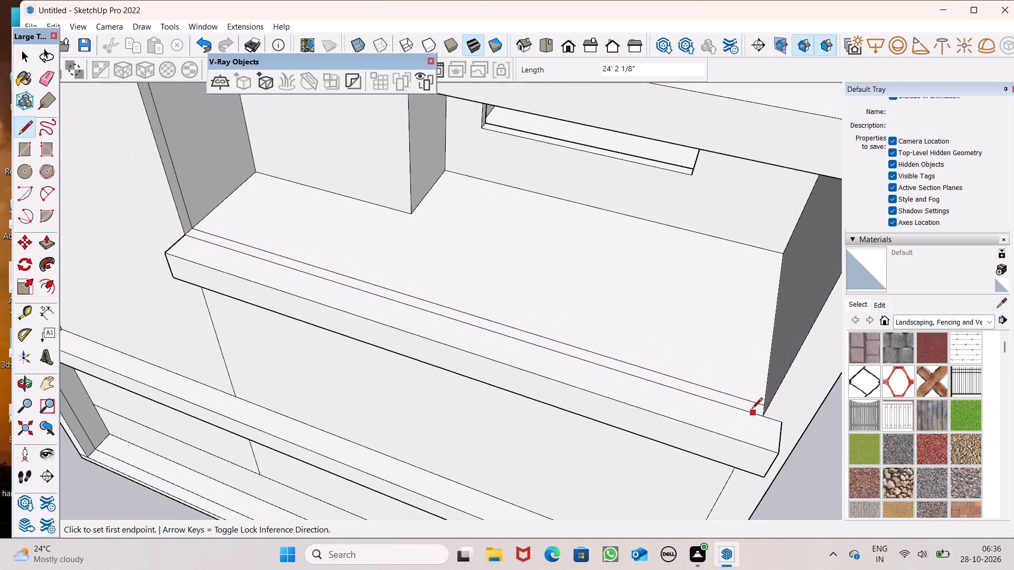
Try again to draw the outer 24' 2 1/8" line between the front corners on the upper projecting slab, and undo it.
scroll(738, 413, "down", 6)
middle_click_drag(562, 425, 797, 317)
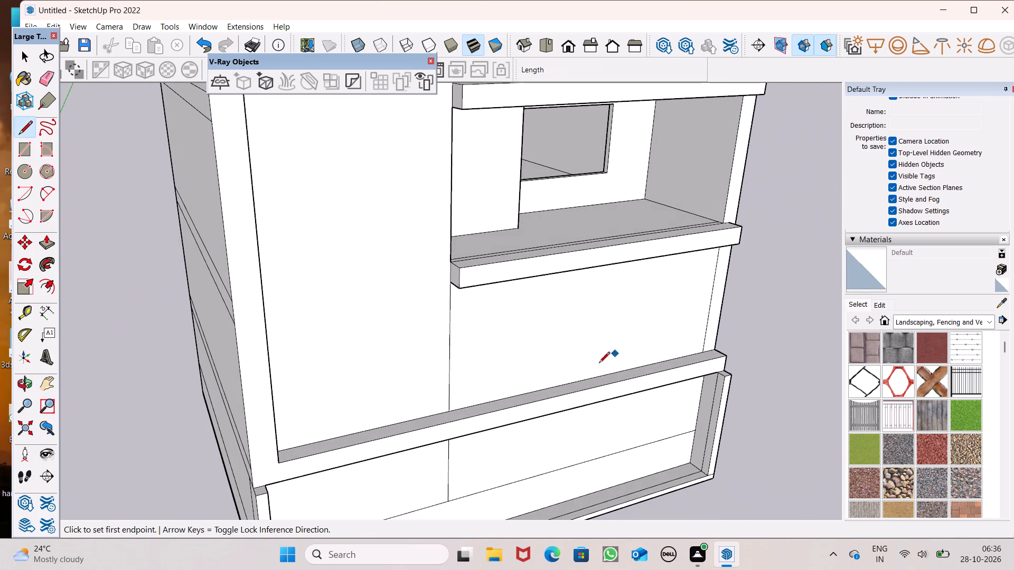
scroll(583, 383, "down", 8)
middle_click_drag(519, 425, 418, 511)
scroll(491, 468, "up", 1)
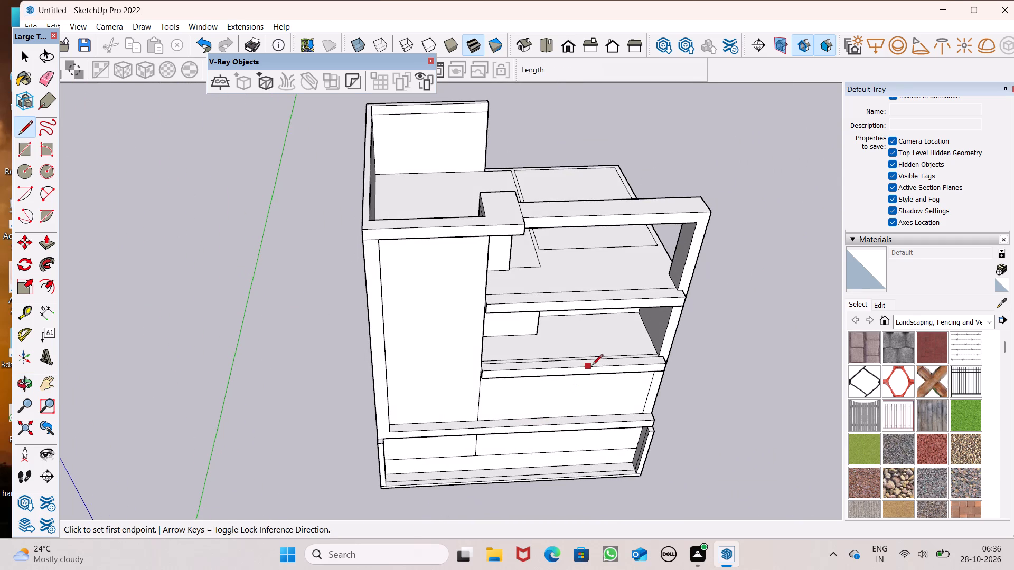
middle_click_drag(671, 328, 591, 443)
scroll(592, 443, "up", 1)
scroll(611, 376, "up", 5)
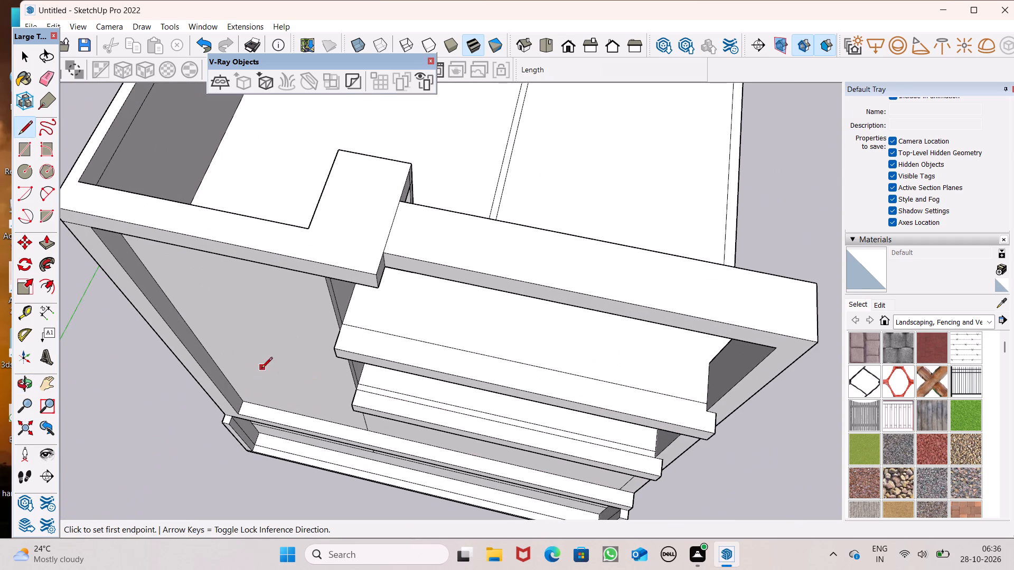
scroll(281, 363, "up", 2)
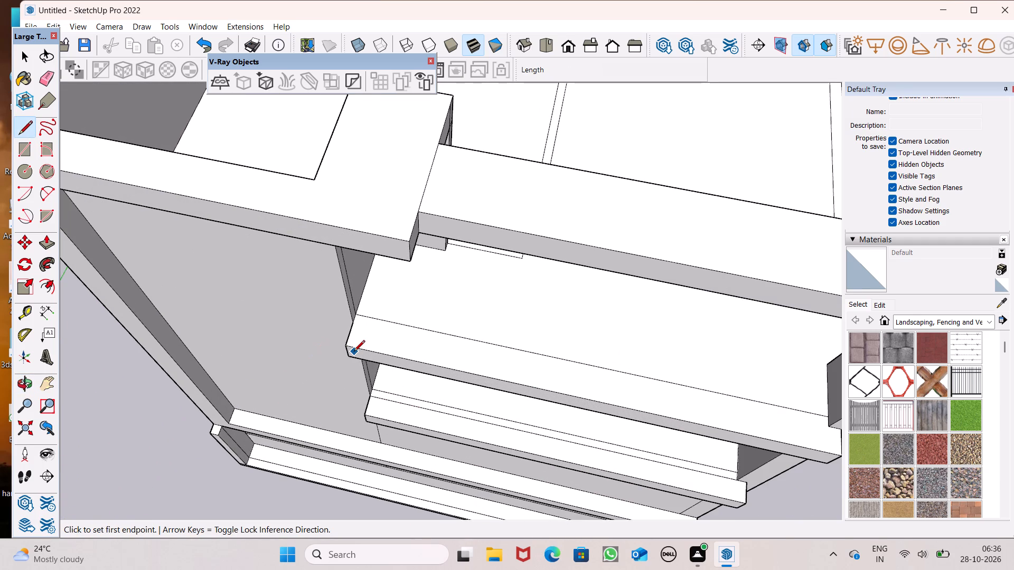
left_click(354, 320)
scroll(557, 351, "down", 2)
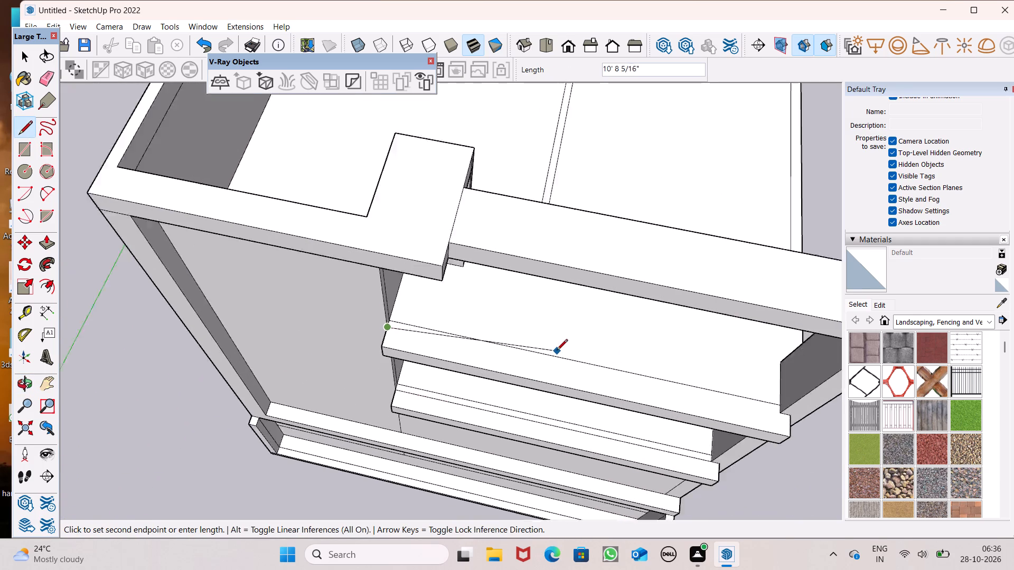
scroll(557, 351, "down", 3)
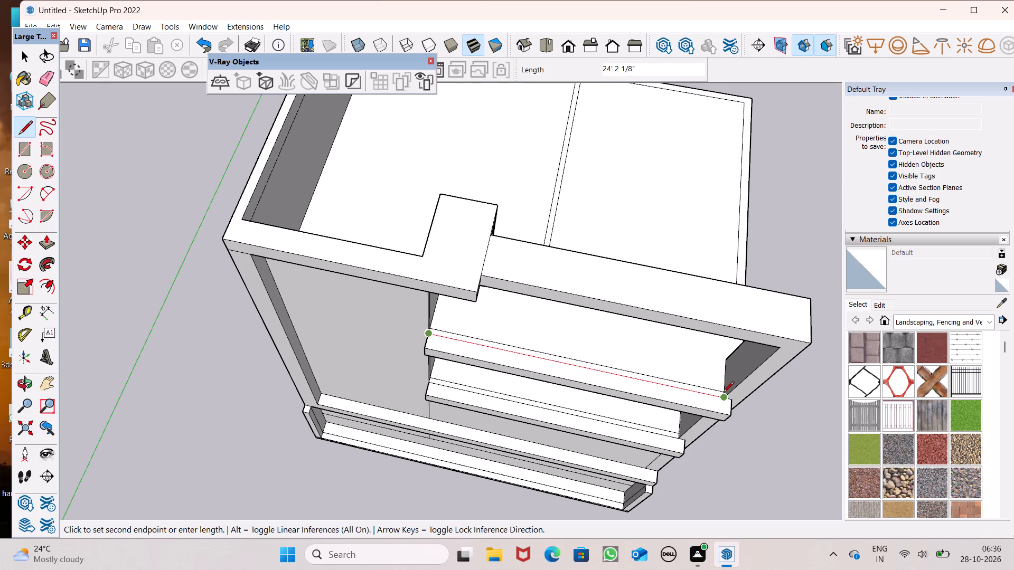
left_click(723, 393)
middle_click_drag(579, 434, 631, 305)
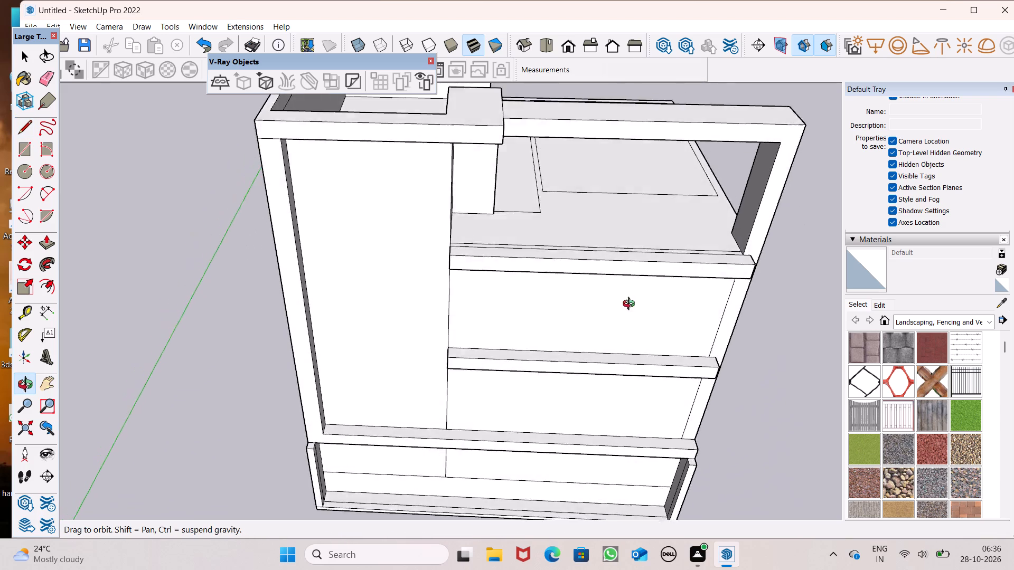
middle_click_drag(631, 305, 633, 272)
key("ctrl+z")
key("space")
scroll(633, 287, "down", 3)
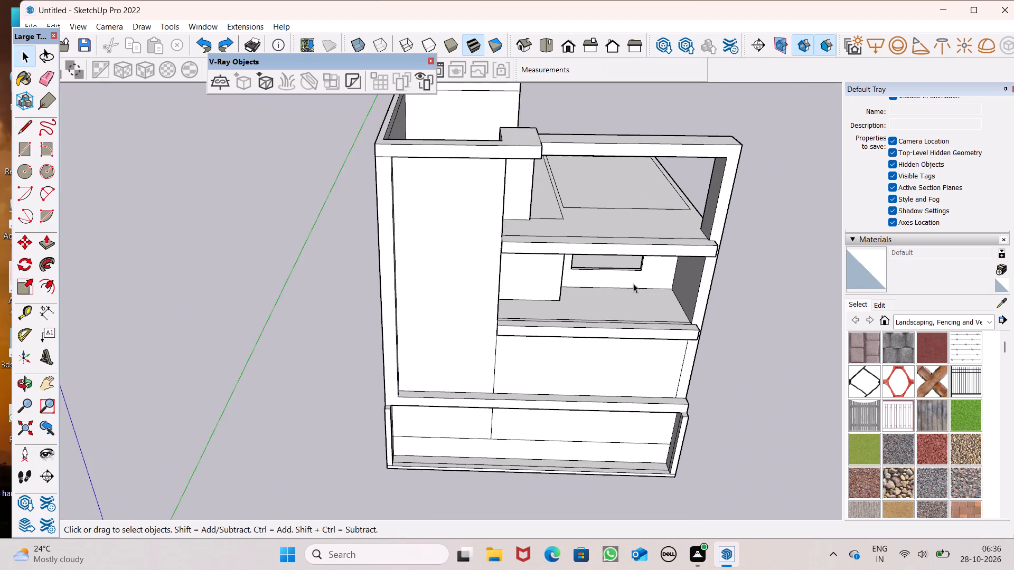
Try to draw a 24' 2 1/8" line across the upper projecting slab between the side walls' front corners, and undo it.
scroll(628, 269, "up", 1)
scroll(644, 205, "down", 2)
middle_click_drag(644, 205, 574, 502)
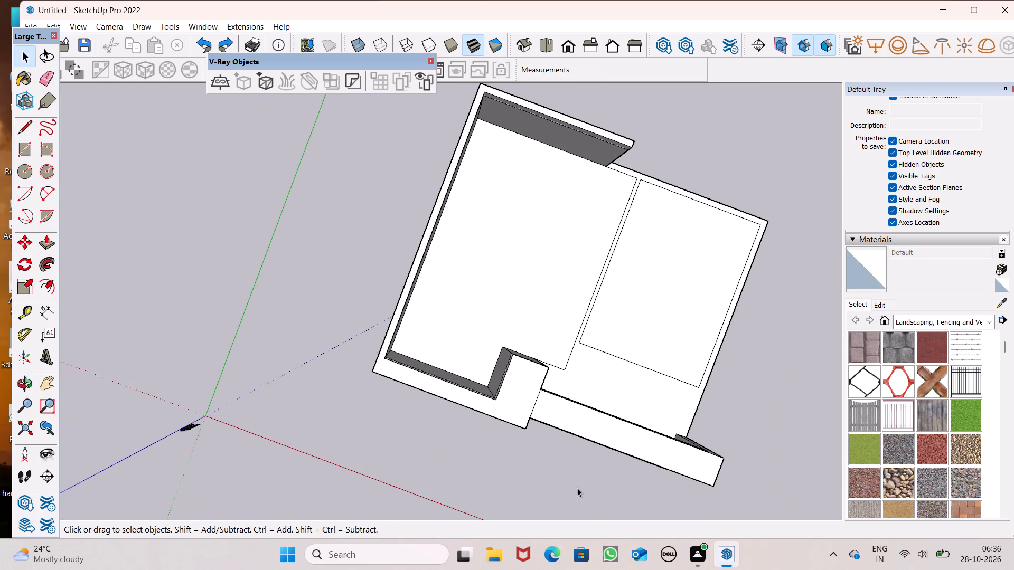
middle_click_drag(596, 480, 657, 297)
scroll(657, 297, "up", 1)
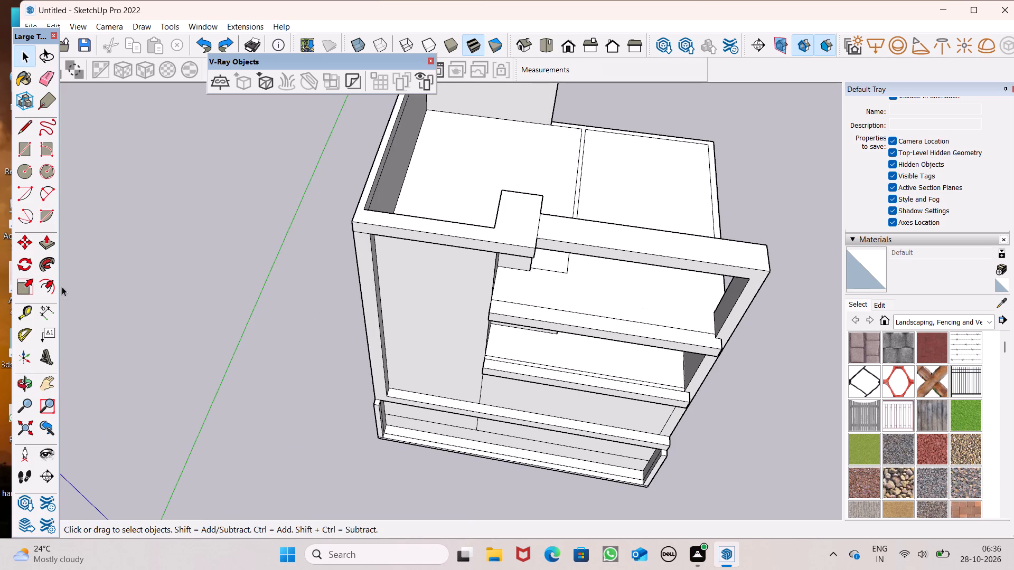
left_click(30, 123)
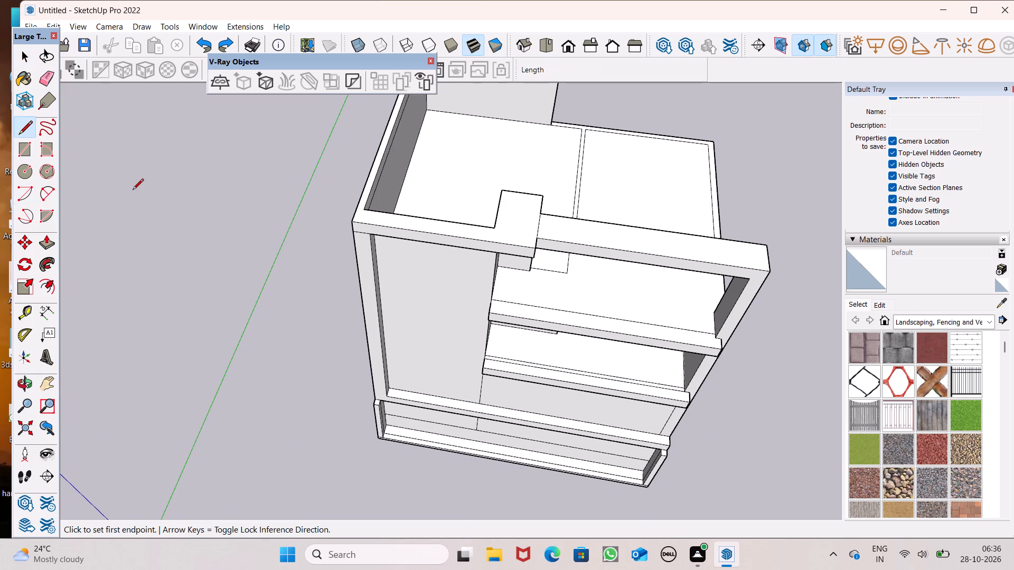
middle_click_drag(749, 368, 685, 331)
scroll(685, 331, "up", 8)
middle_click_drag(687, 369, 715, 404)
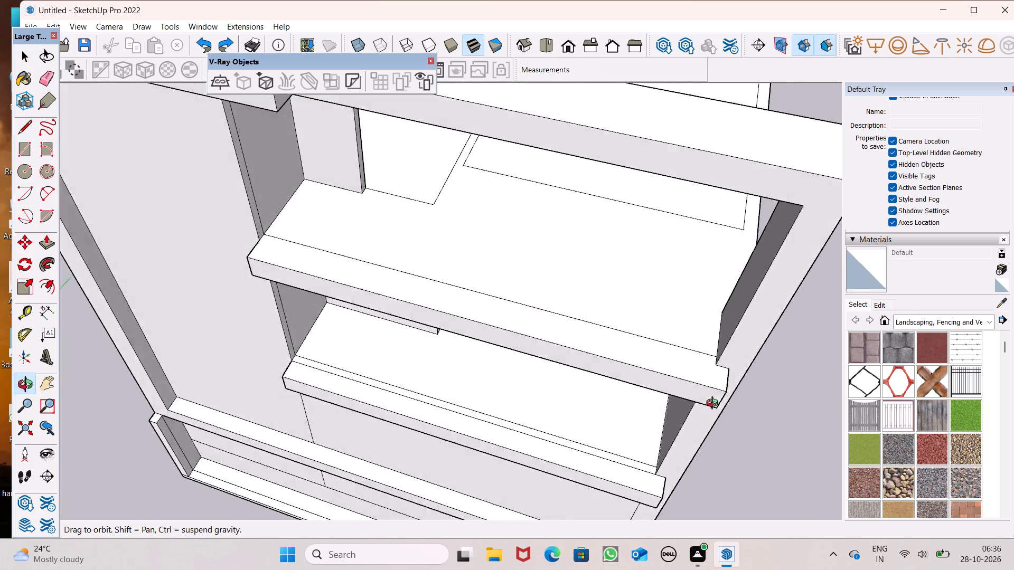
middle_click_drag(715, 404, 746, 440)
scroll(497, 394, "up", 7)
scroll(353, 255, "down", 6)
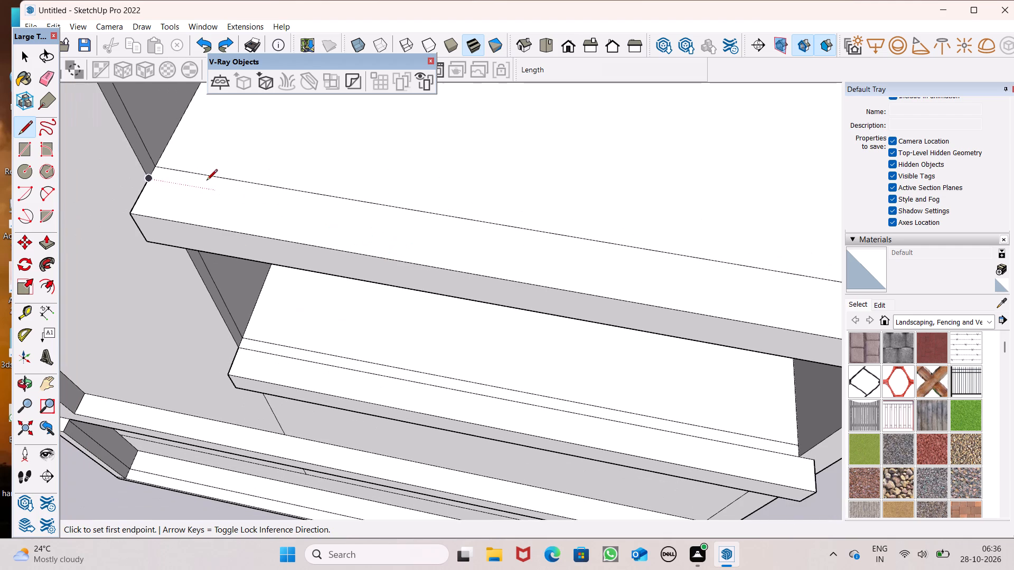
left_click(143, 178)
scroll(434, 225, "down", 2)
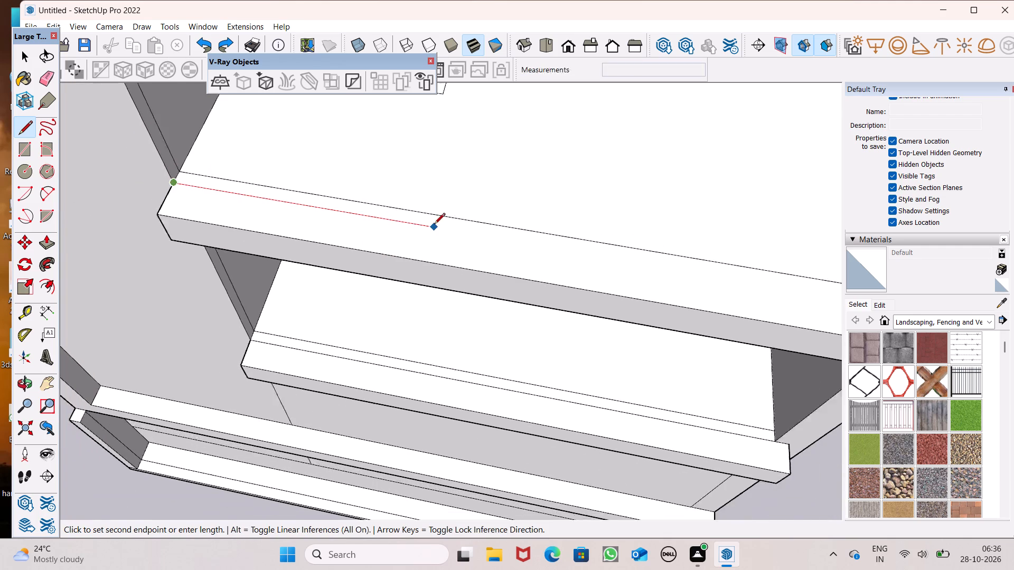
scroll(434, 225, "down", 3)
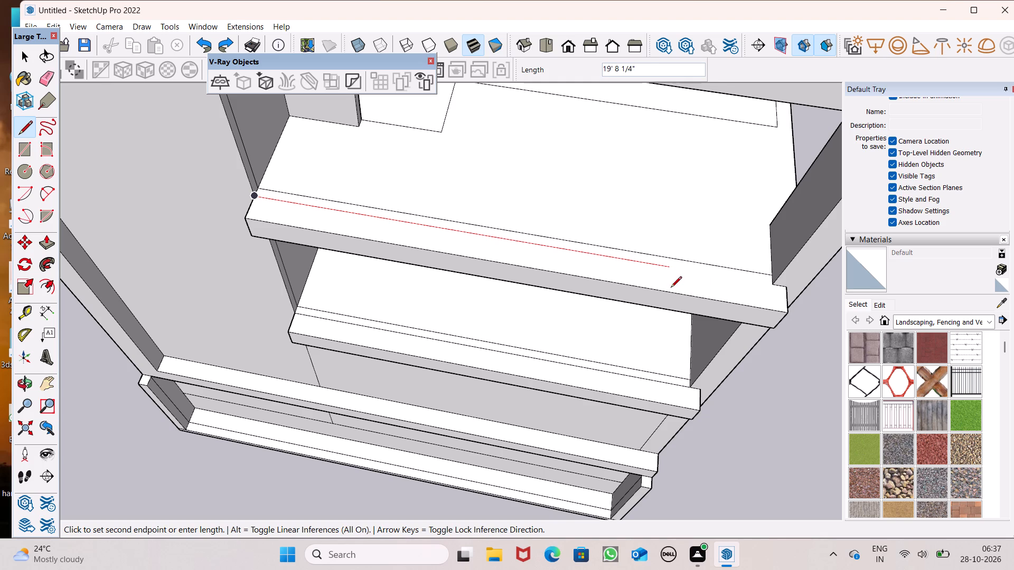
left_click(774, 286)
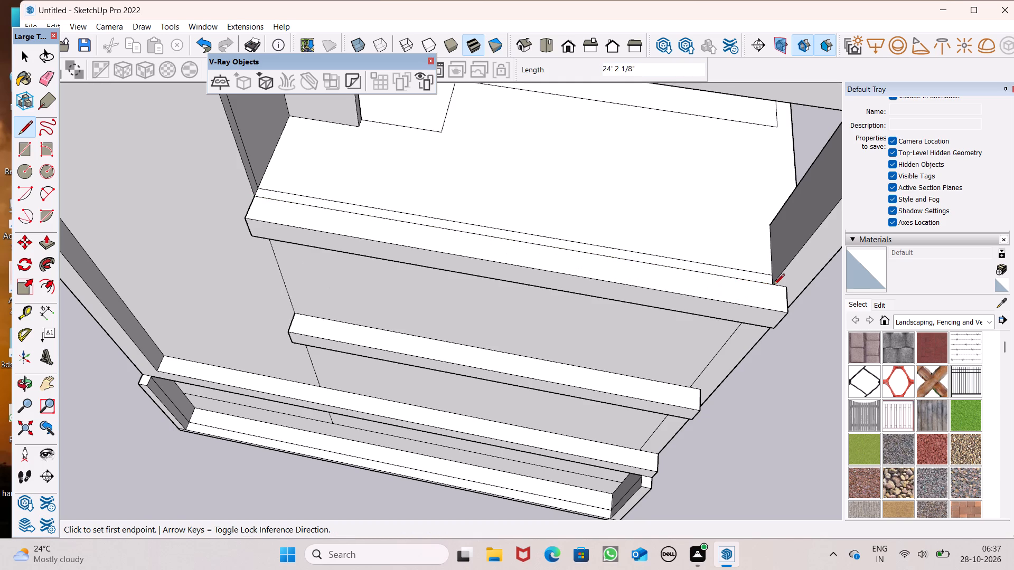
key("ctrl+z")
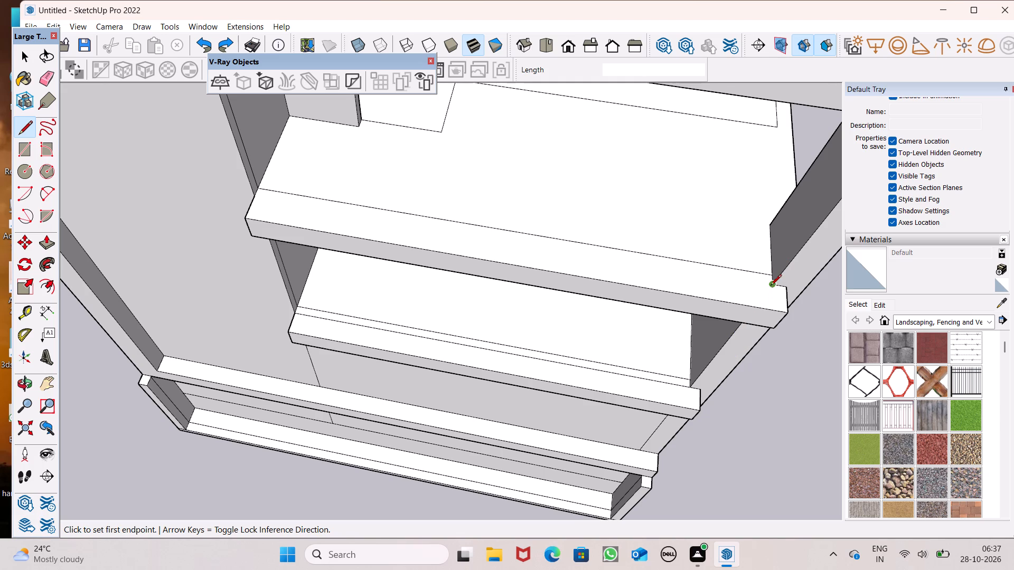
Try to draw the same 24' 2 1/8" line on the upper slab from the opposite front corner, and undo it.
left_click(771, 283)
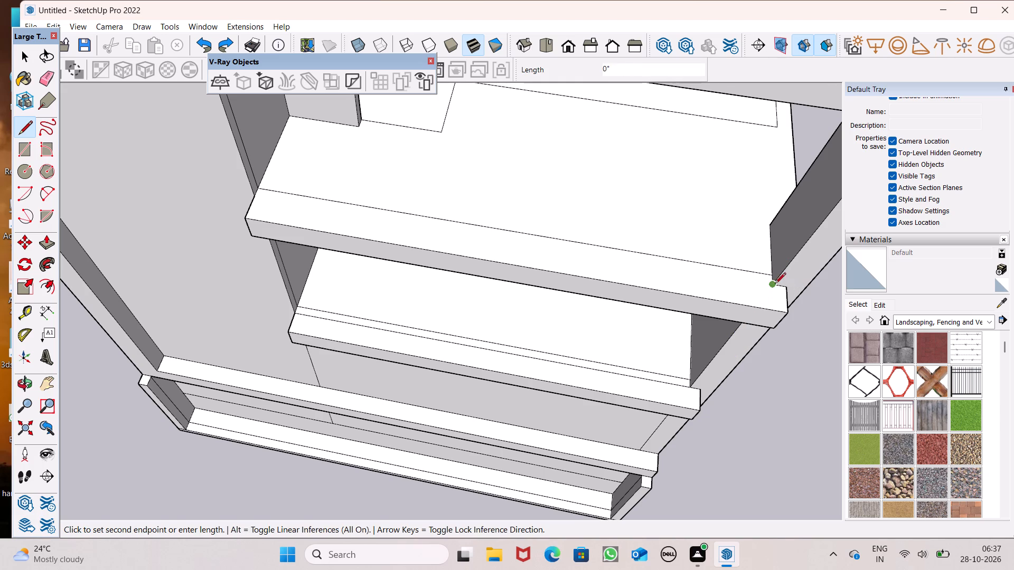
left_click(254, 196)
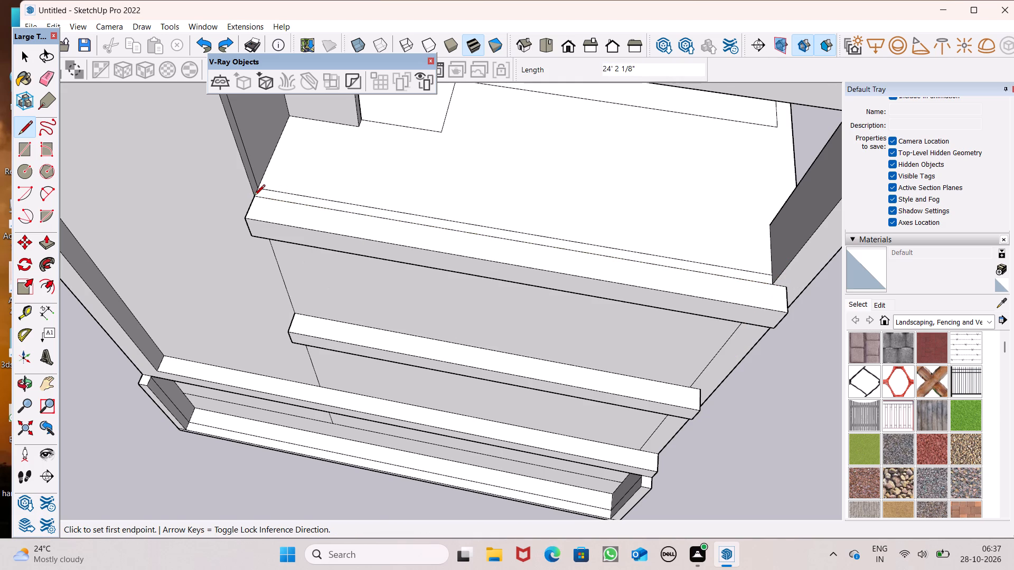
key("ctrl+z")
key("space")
Copy the existing line on the upper projecting slab's top outward, placing the parallel copy level with the side walls' front corners.
scroll(521, 258, "down", 5)
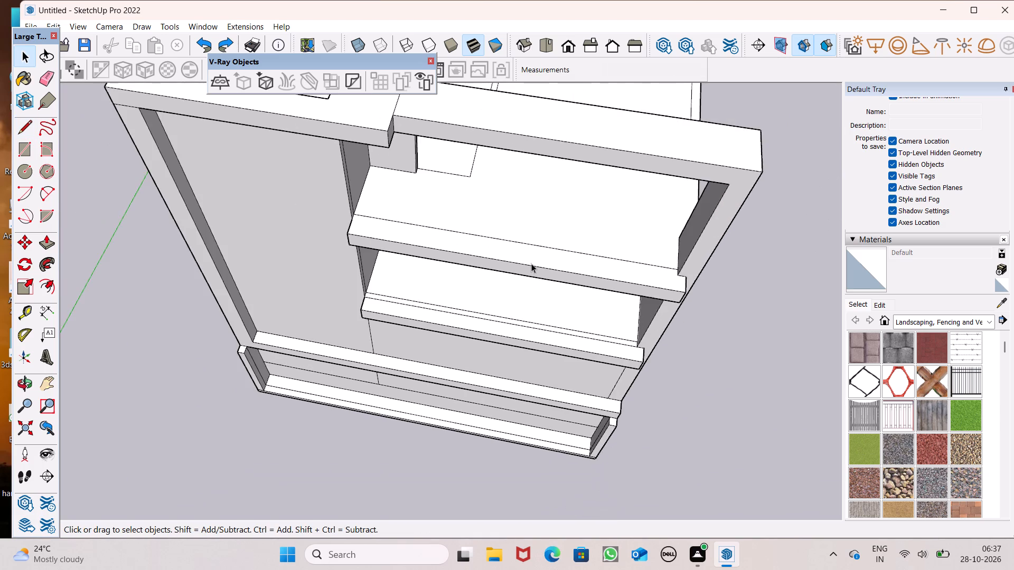
scroll(531, 263, "down", 4)
middle_click_drag(579, 297, 618, 289)
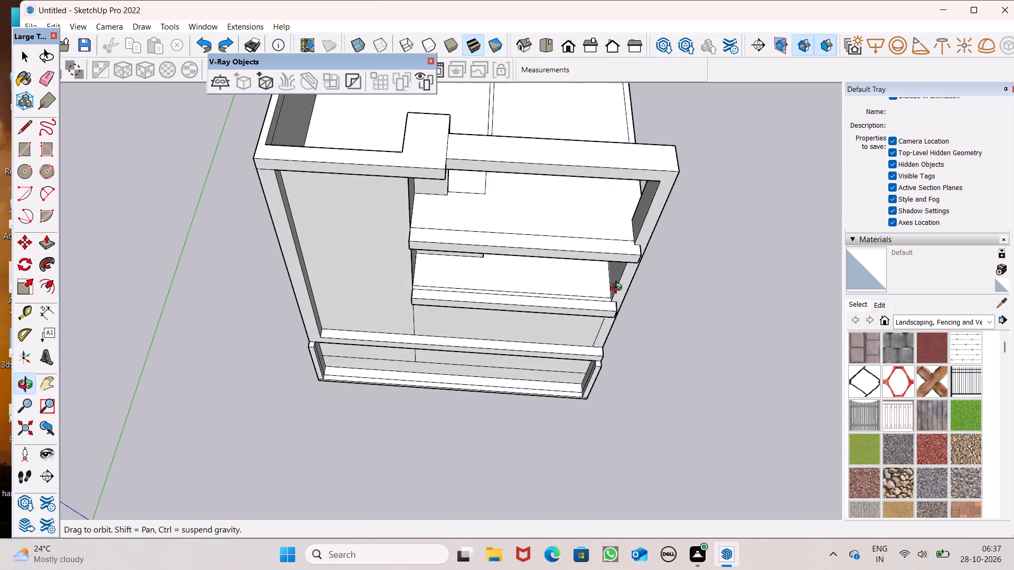
middle_click_drag(618, 289, 627, 275)
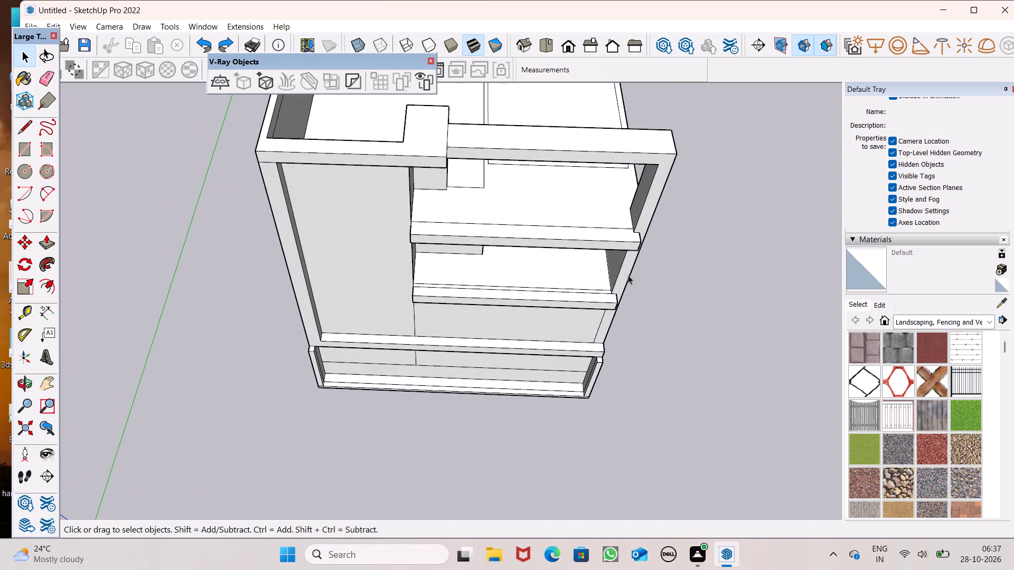
middle_click_drag(628, 275, 617, 320)
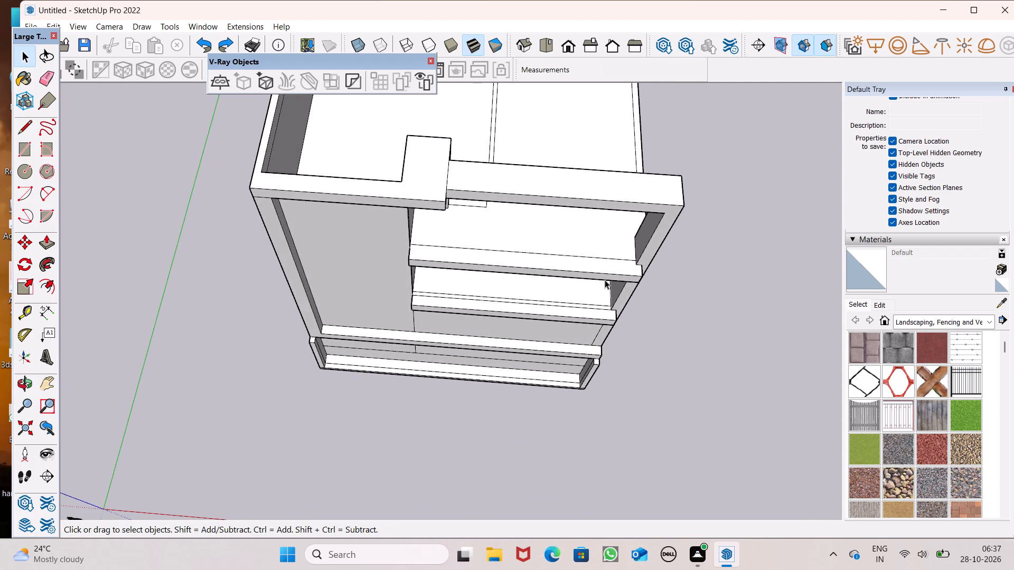
scroll(588, 271, "up", 1)
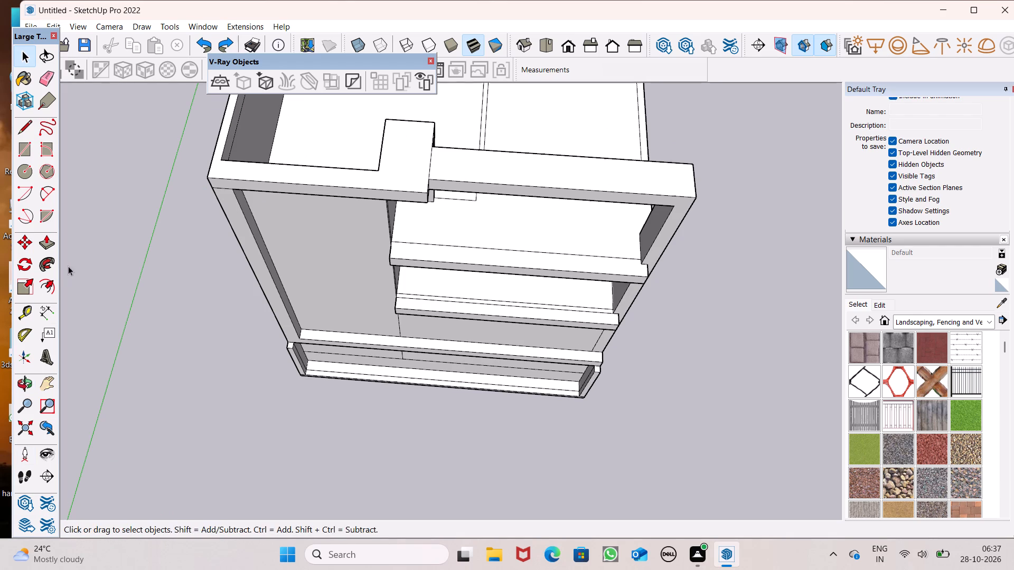
scroll(530, 255, "up", 7)
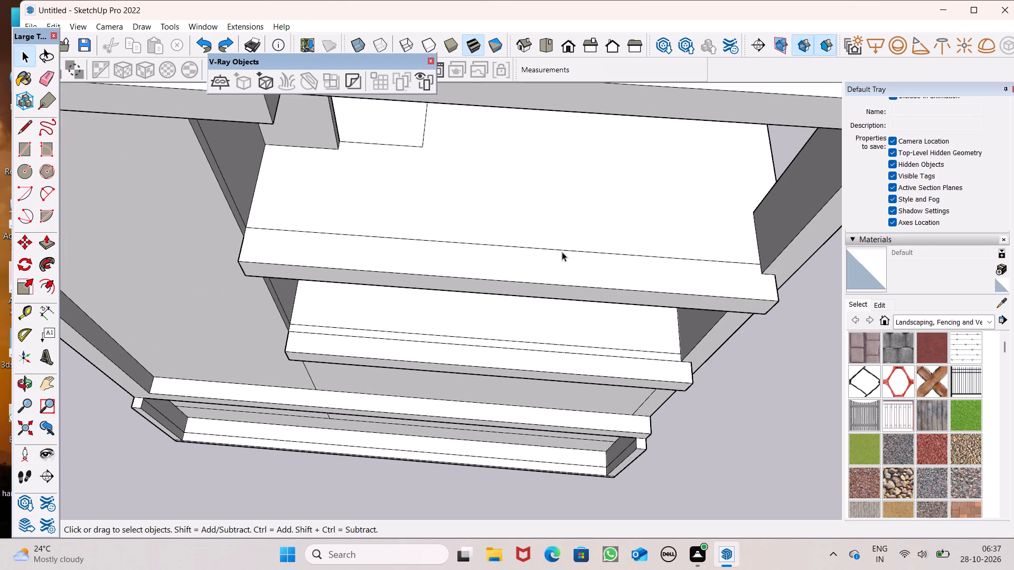
left_click(574, 250)
scroll(575, 249, "down", 2)
middle_click_drag(578, 258, 560, 428)
scroll(593, 331, "down", 3)
middle_click_drag(600, 432, 677, 249)
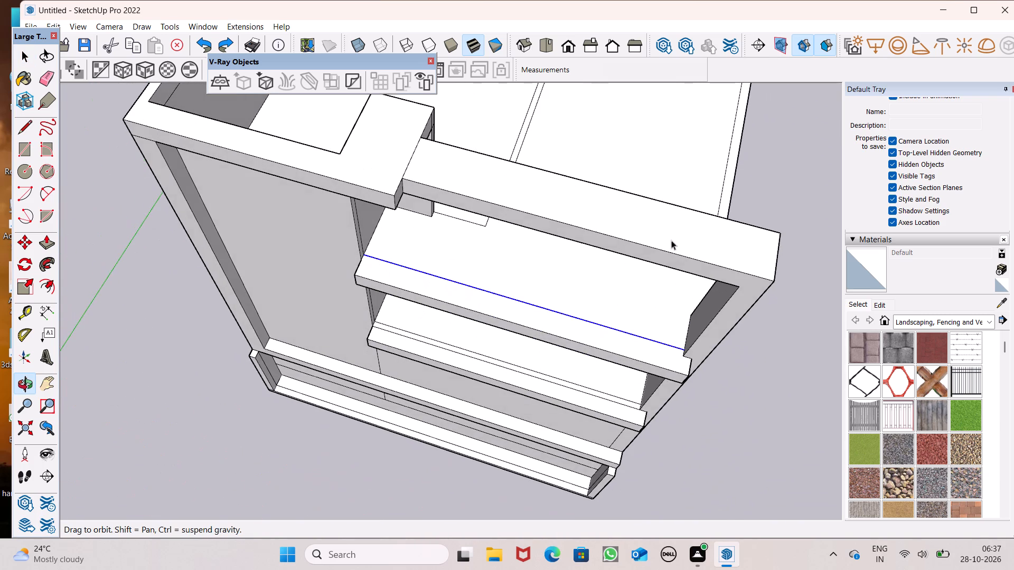
scroll(660, 380, "up", 1)
middle_click_drag(662, 387, 730, 373)
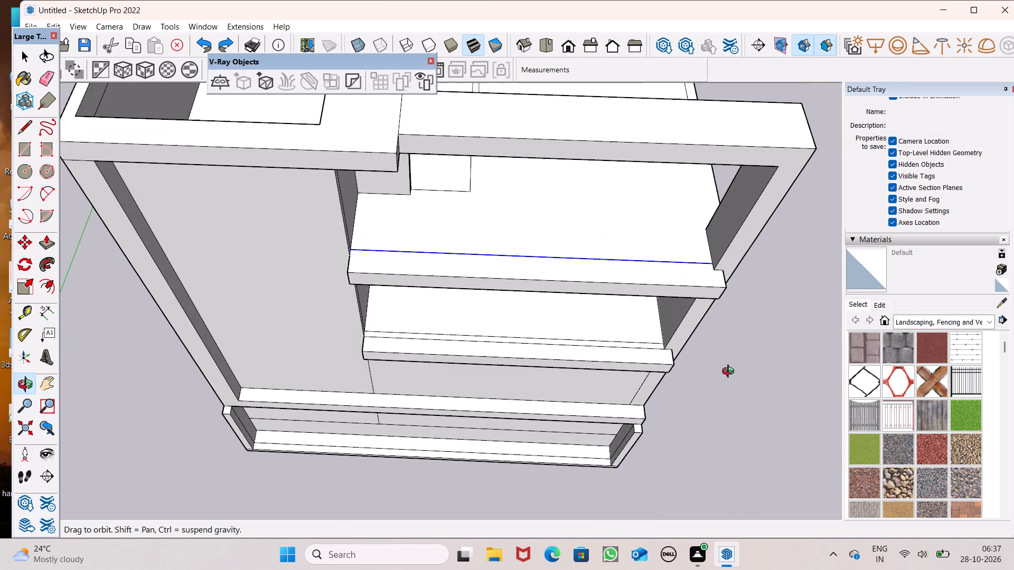
middle_click_drag(730, 373, 751, 325)
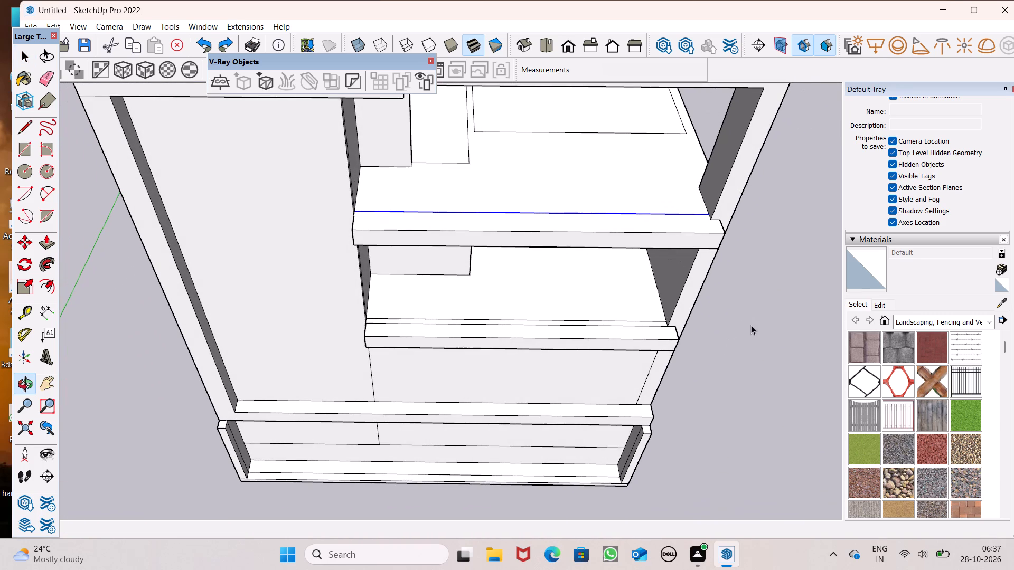
key("m")
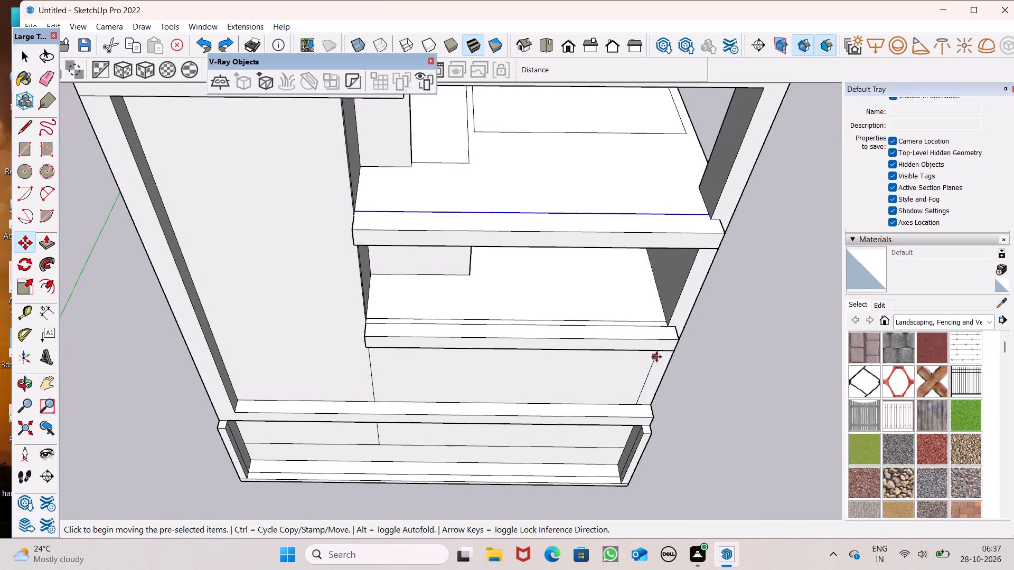
key("Return")
scroll(577, 284, "up", 3)
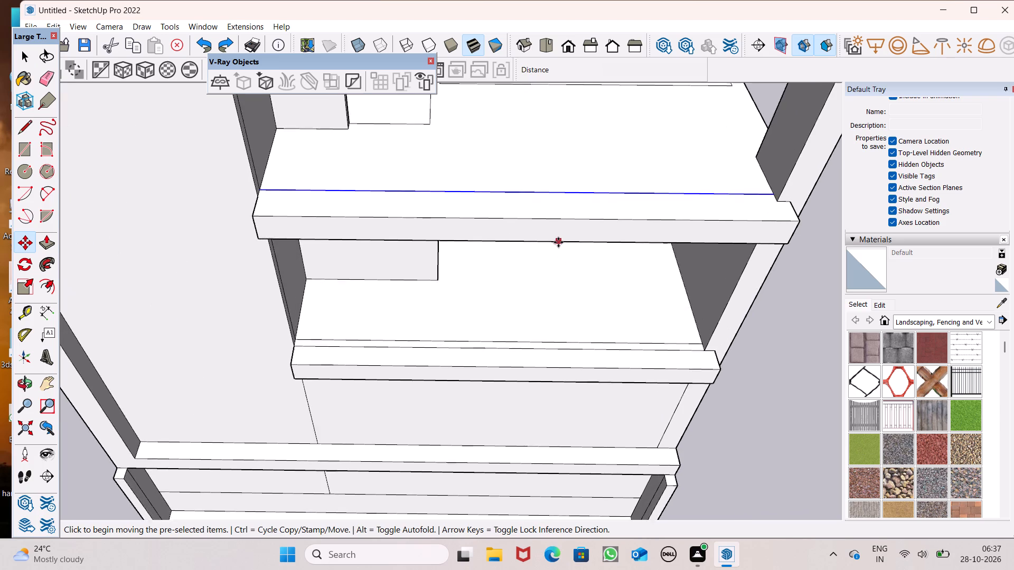
scroll(558, 242, "down", 3)
middle_click_drag(598, 240, 601, 301)
scroll(631, 264, "up", 6)
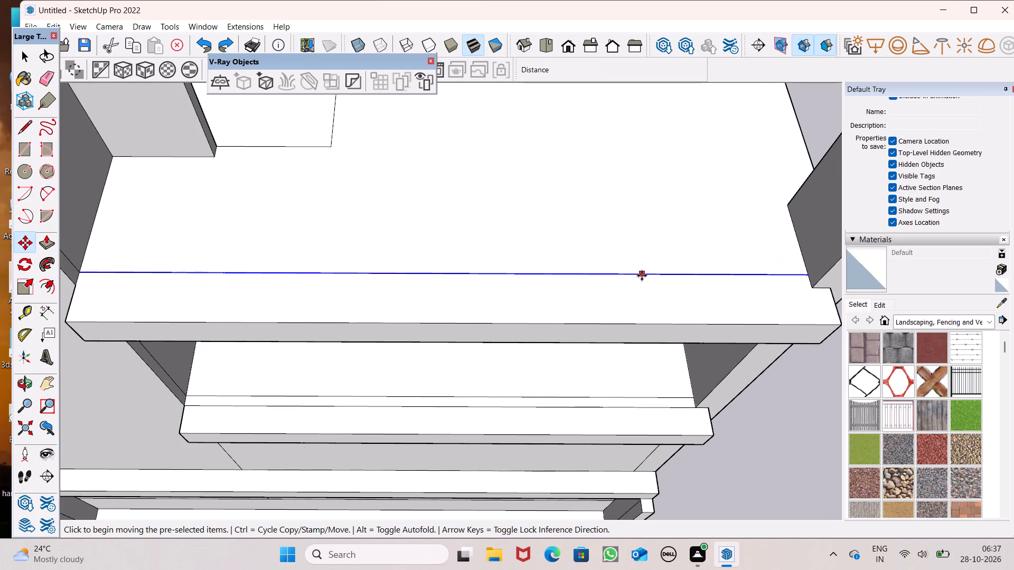
left_click_drag(642, 275, 643, 284)
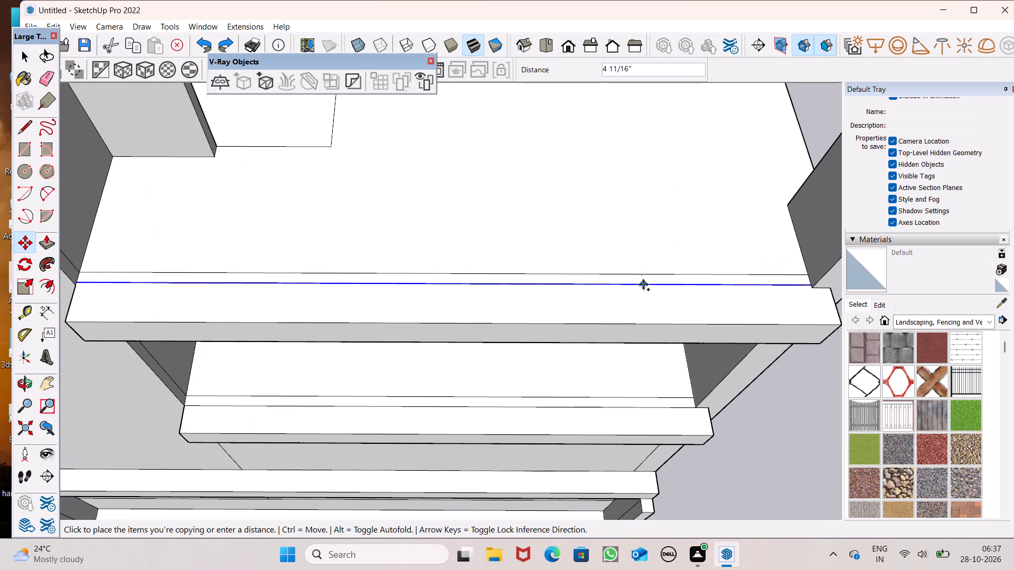
left_click_drag(643, 284, 643, 288)
key("space")
scroll(599, 220, "down", 6)
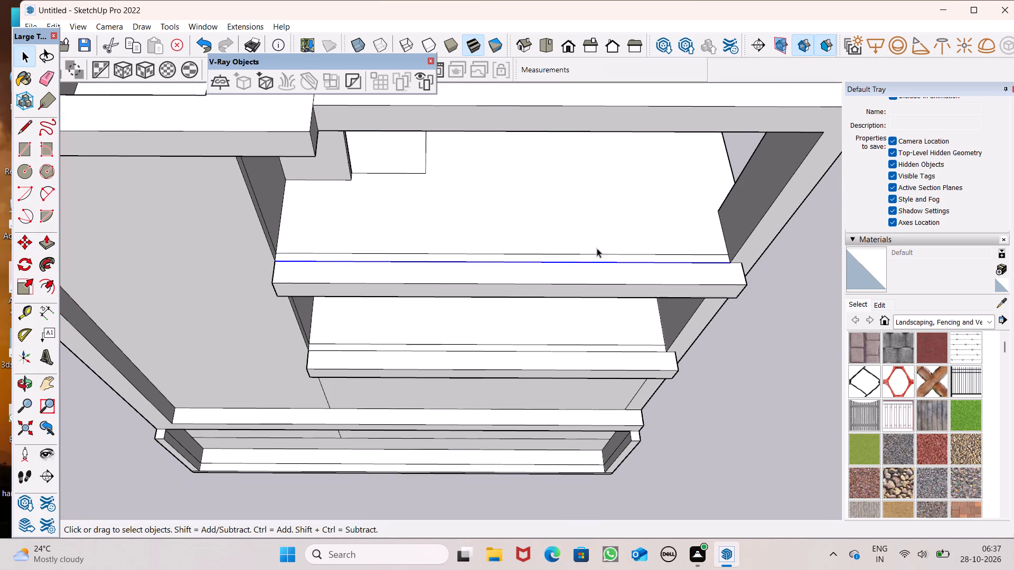
key("space")
left_click(820, 443)
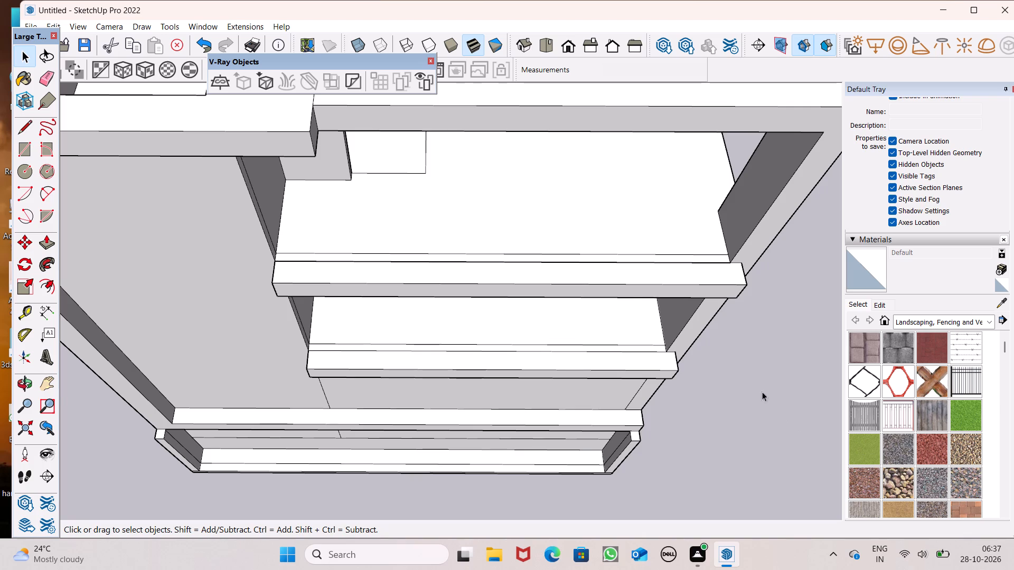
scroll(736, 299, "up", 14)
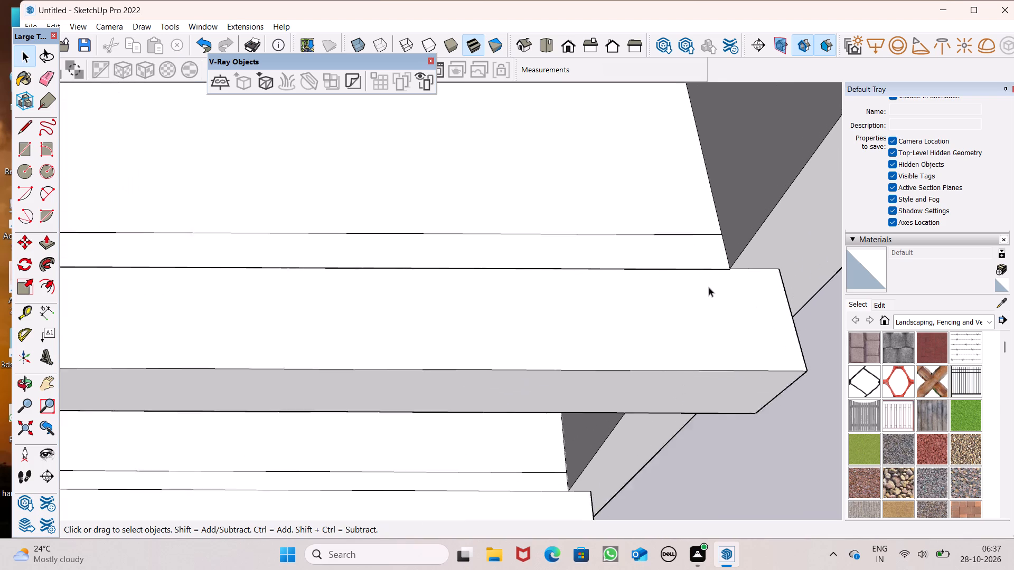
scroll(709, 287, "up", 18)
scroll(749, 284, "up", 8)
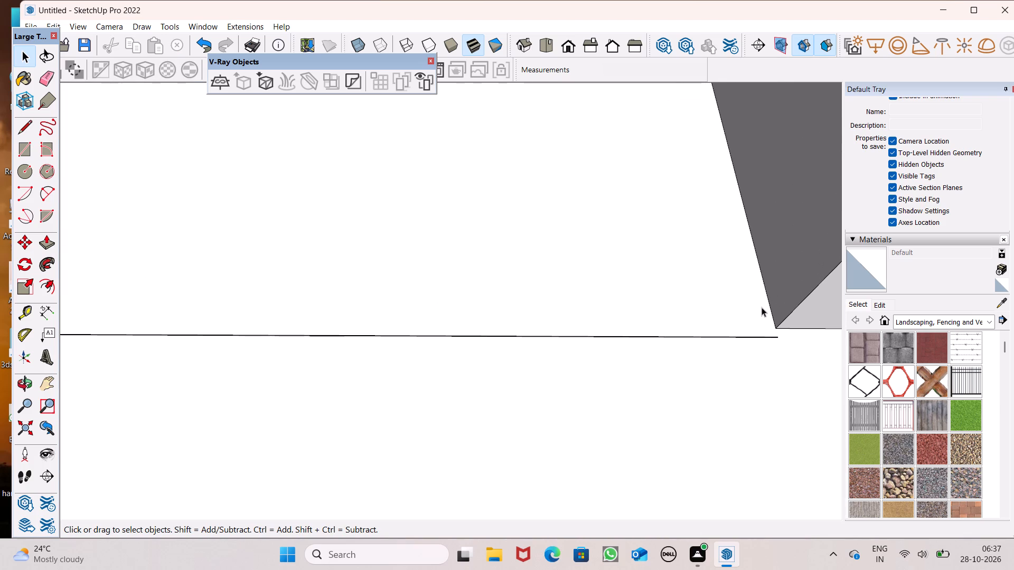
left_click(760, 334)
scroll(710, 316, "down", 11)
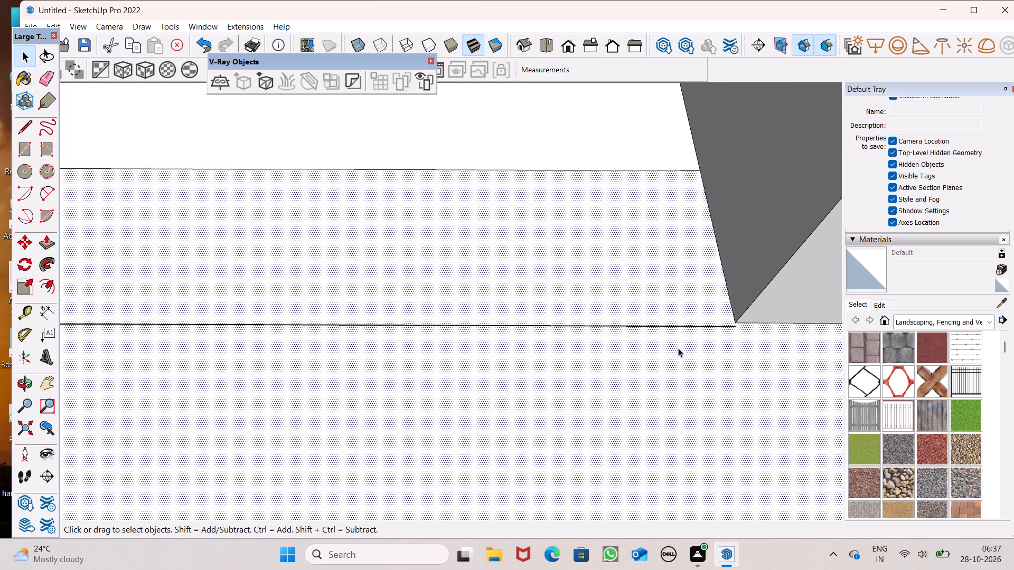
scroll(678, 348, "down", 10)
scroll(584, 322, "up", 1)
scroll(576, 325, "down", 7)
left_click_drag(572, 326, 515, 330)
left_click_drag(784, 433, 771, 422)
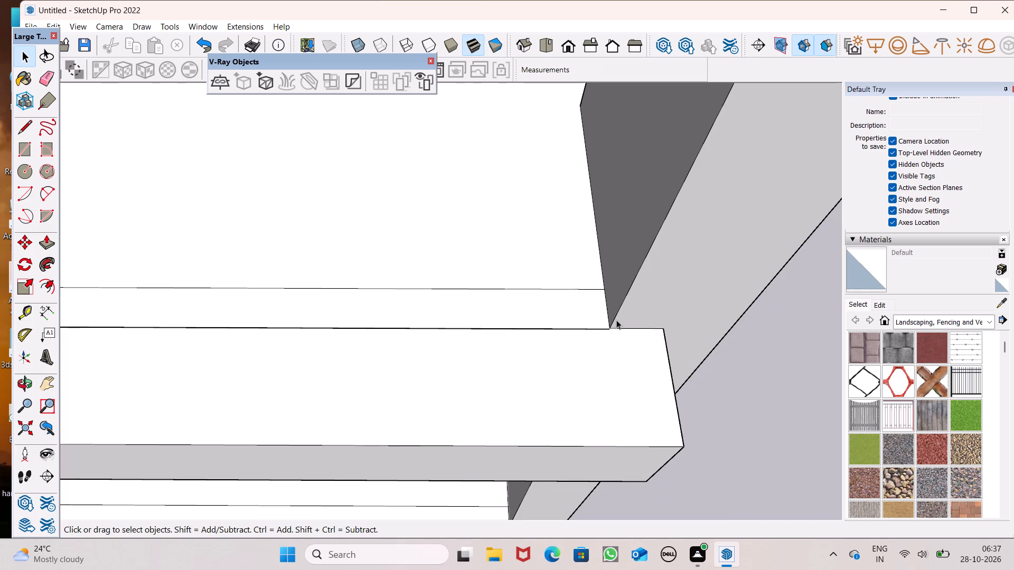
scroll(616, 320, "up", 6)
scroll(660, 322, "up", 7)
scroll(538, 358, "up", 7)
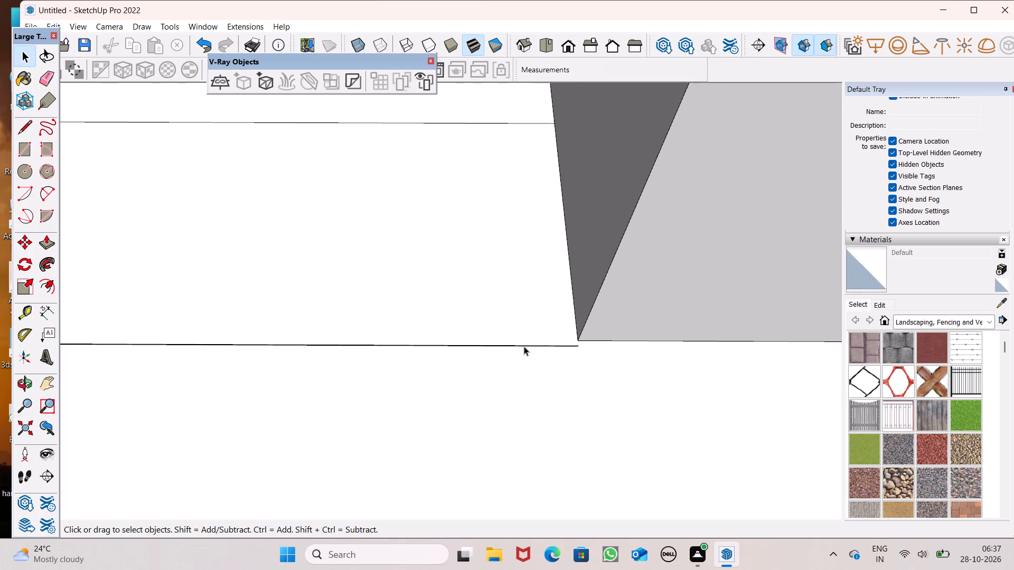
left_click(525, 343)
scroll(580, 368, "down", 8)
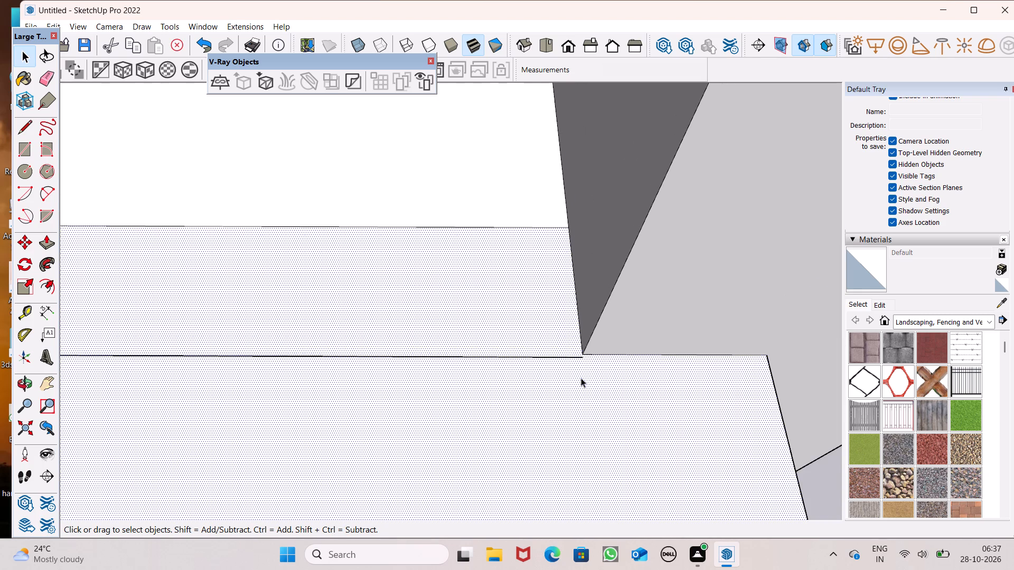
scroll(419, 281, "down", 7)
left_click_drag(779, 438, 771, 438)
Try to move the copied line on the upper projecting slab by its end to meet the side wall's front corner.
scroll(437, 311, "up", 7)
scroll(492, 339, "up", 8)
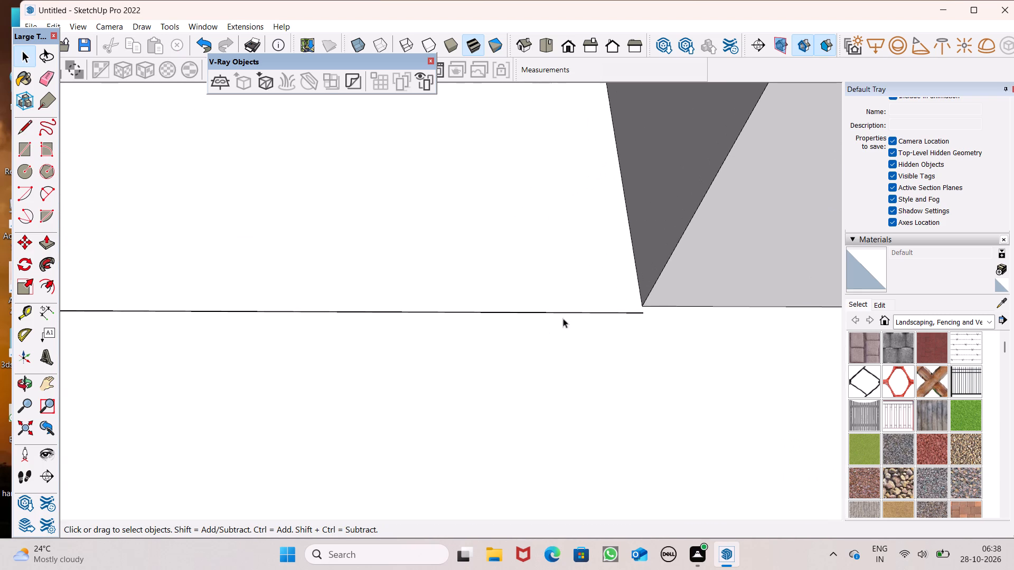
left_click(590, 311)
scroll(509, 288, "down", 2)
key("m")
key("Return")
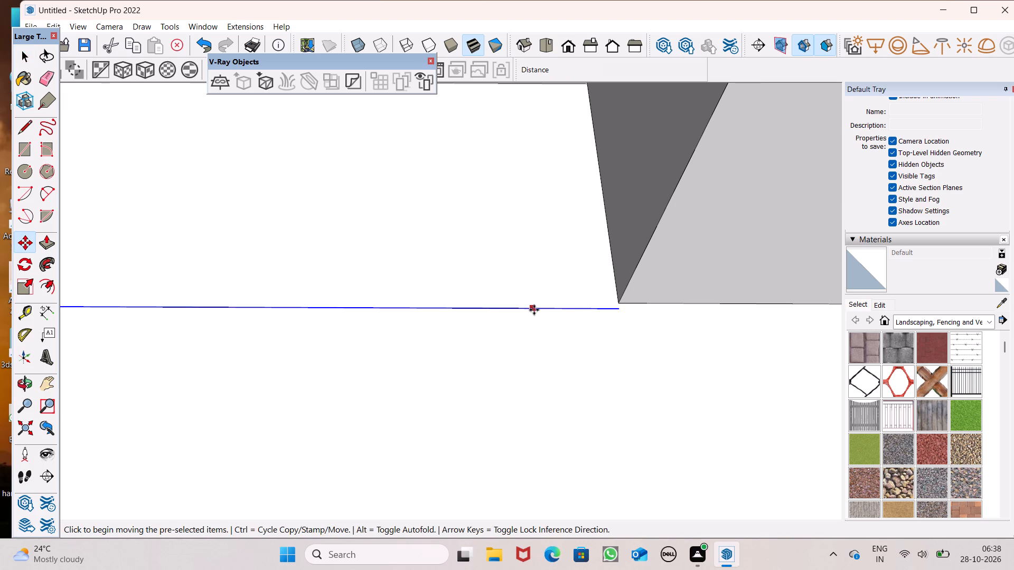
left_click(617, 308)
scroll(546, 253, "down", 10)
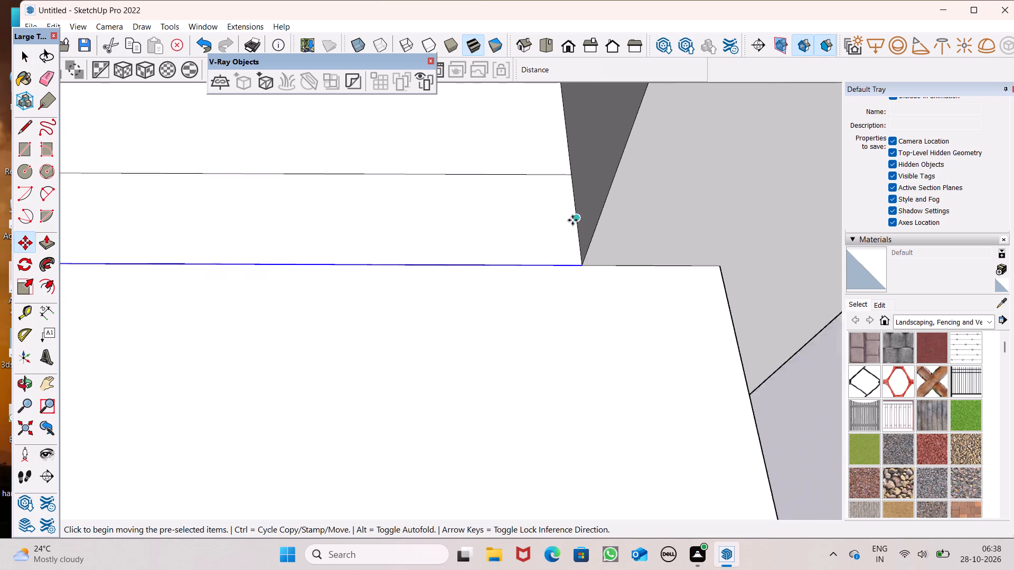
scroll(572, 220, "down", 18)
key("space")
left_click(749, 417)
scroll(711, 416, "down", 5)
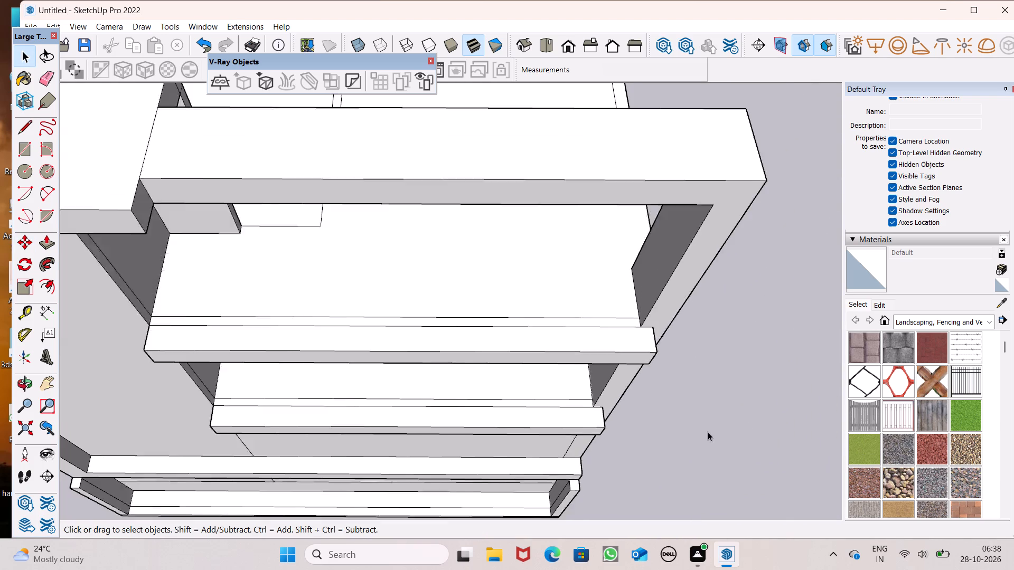
Undo the last three edits to remove the face closing the front opening of the storey below the lower projecting slab.
scroll(708, 432, "down", 2)
middle_click_drag(706, 414, 727, 261)
scroll(661, 229, "down", 5)
scroll(628, 275, "down", 2)
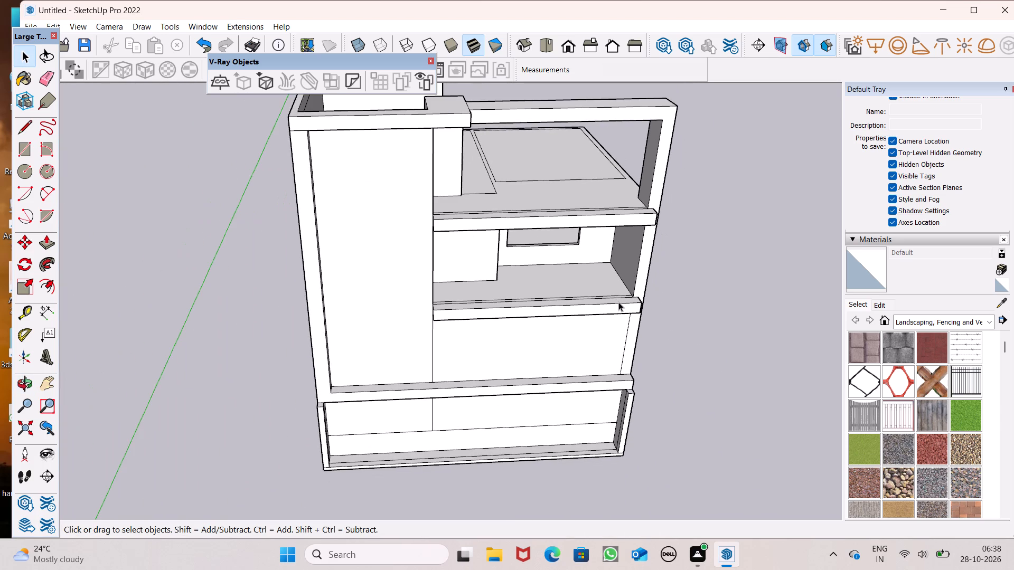
middle_click_drag(618, 326, 605, 336)
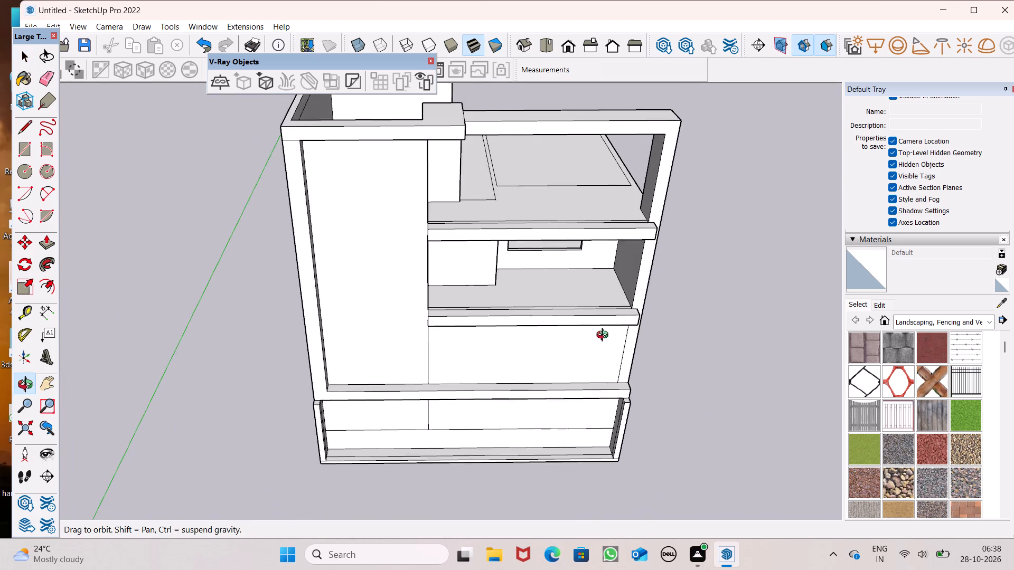
middle_click_drag(605, 336, 587, 350)
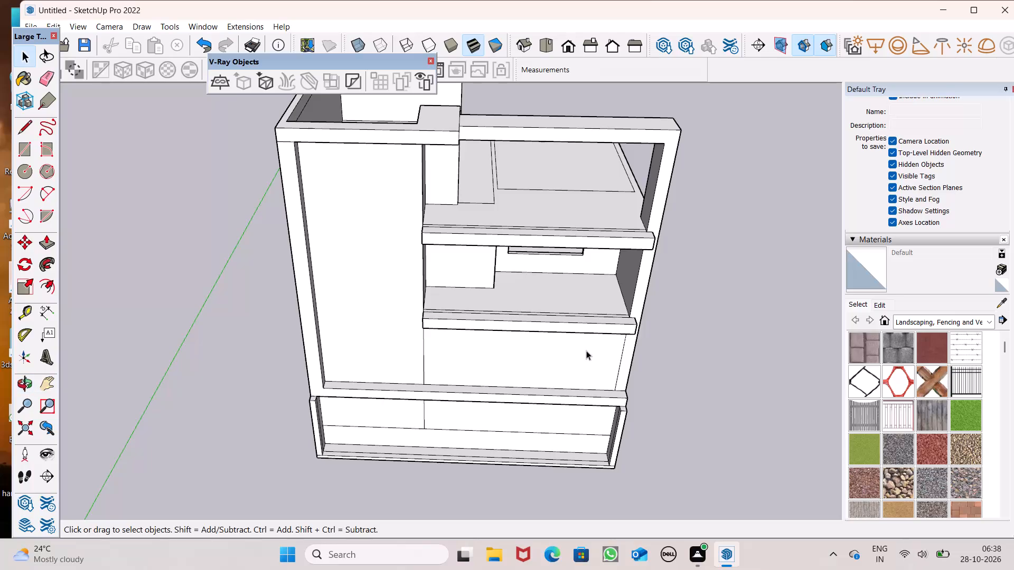
scroll(586, 350, "down", 2)
middle_click_drag(574, 394, 586, 215)
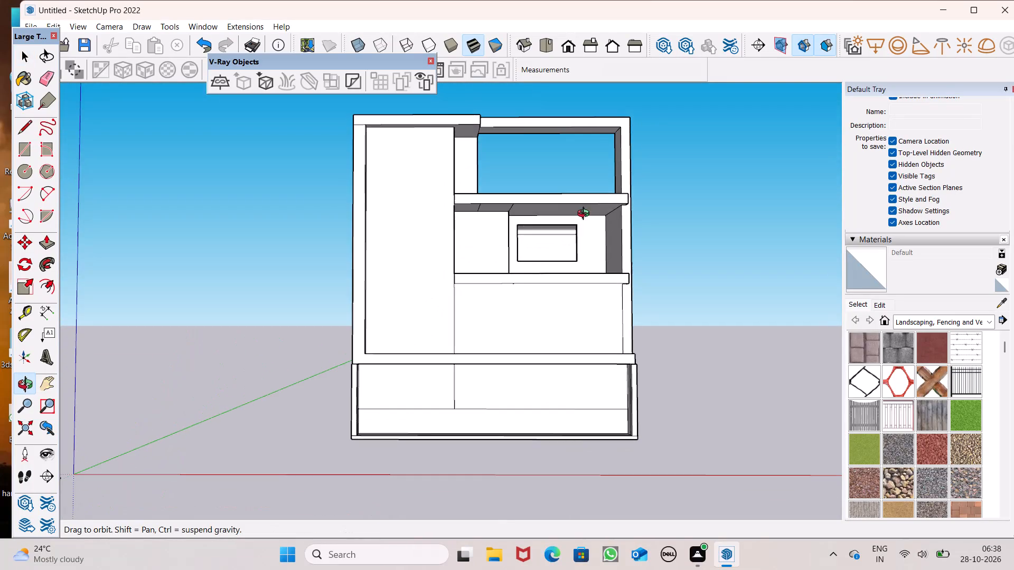
middle_click_drag(586, 215, 586, 223)
middle_click_drag(594, 295, 604, 368)
scroll(599, 334, "up", 1)
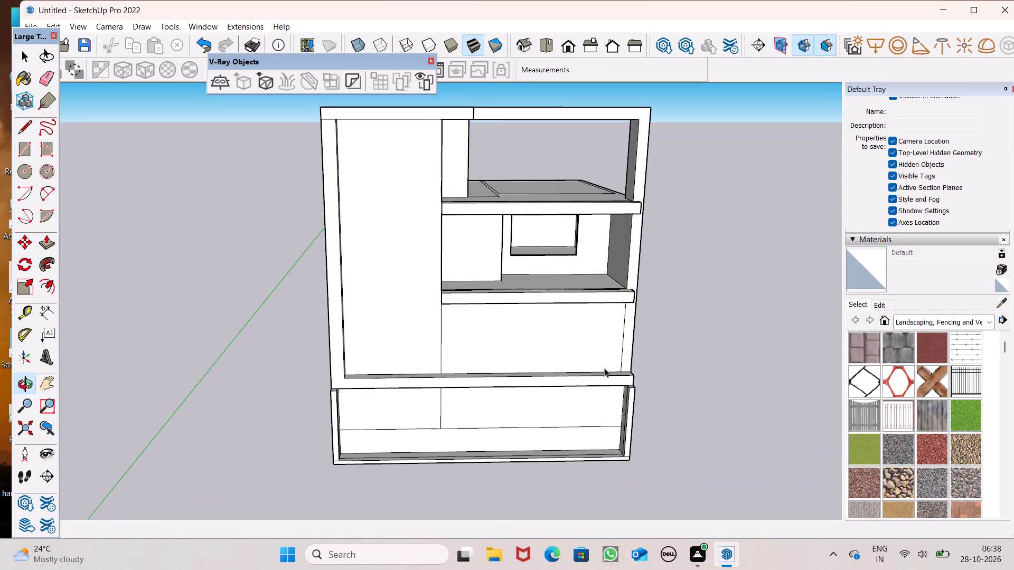
key("ctrl+z")
key("ctrl+z")
key("ctrl+z")
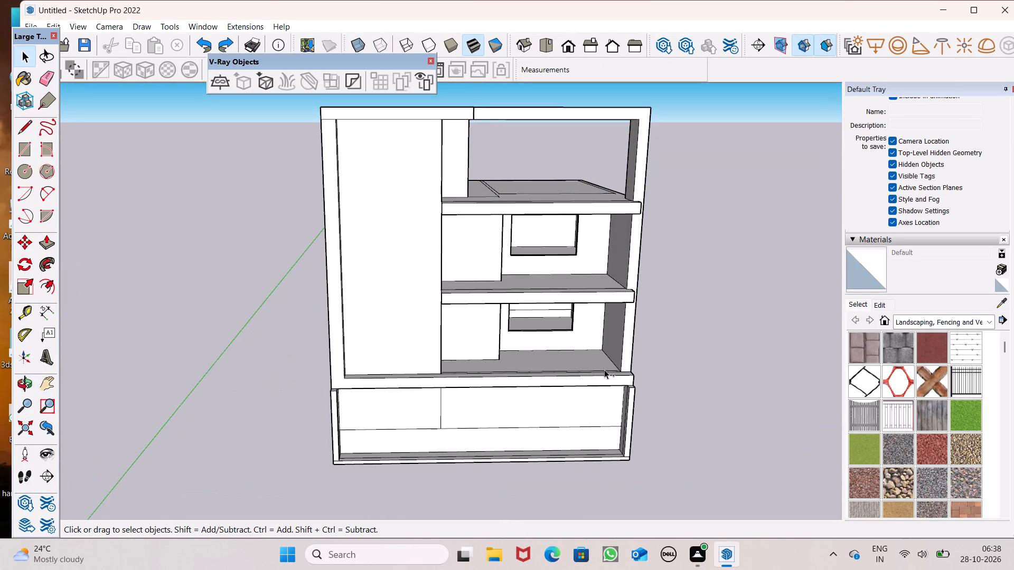
Examine the front facade's open storeys, projecting slabs and front strips from several angles.
scroll(697, 384, "up", 1)
middle_click_drag(696, 383, 683, 510)
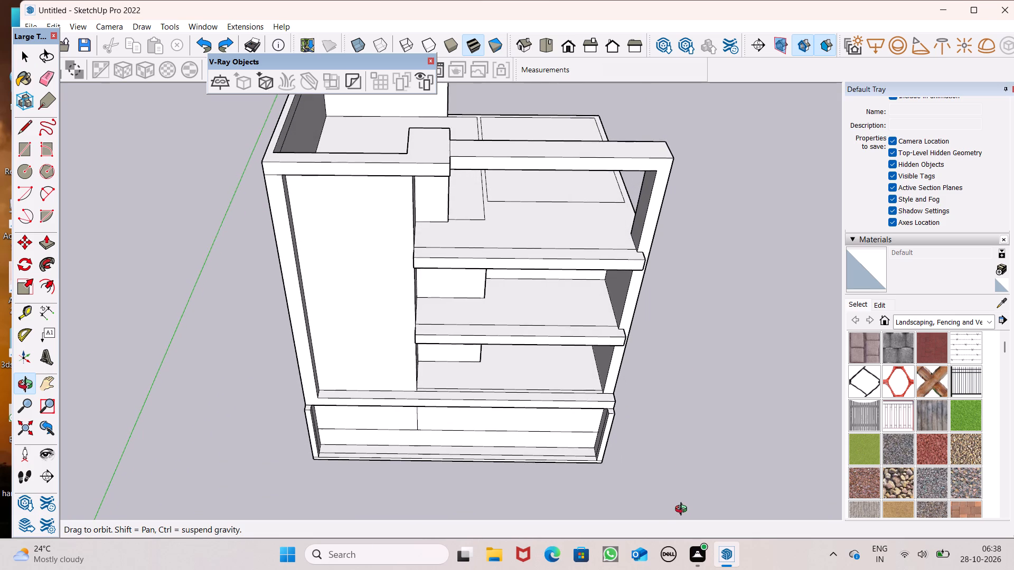
middle_click_drag(683, 510, 663, 443)
middle_click(694, 535)
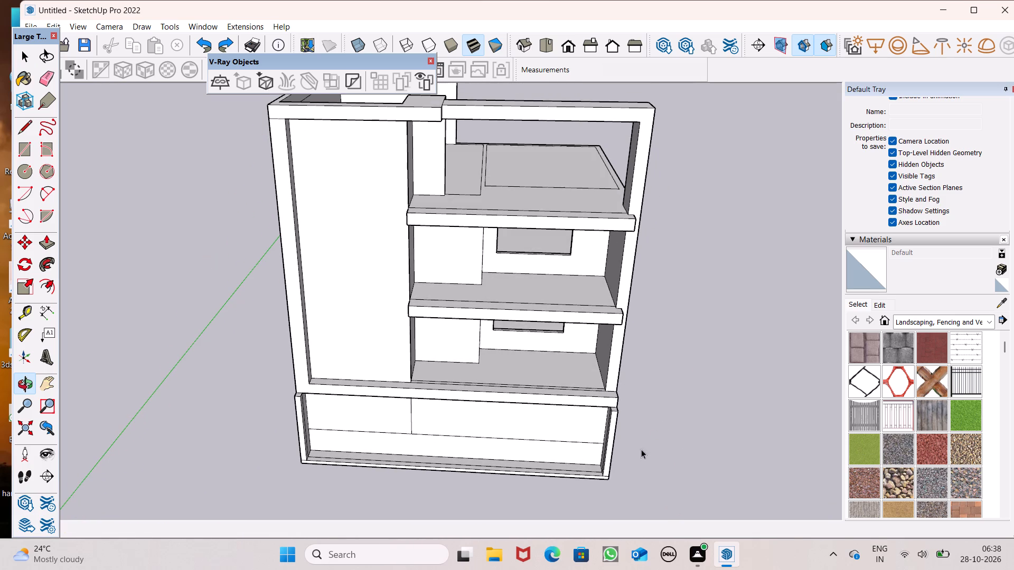
left_click(40, 242)
middle_click_drag(238, 309, 251, 359)
scroll(250, 356, "up", 1)
scroll(384, 369, "up", 4)
scroll(368, 372, "down", 5)
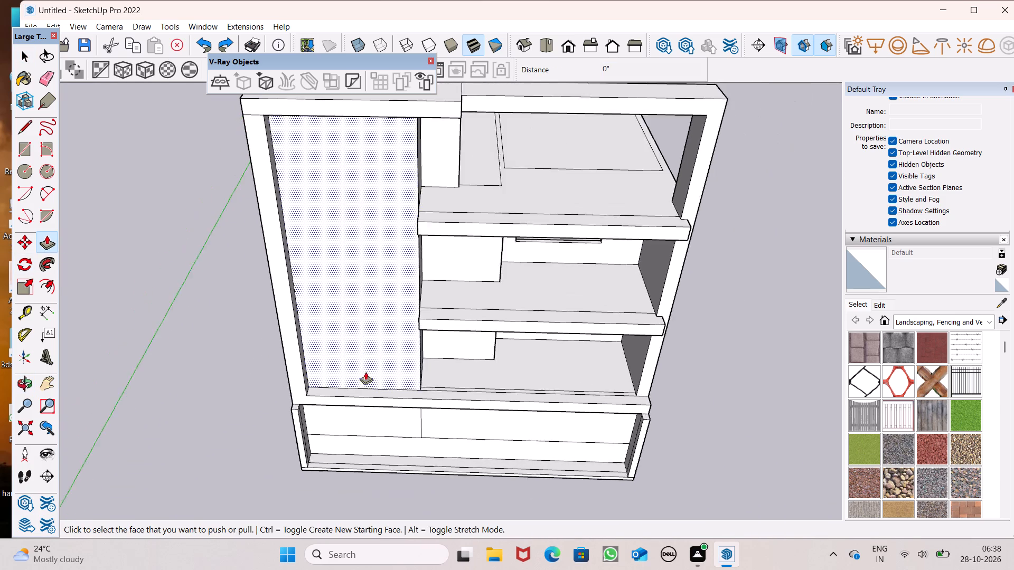
middle_click_drag(446, 383, 427, 388)
scroll(455, 378, "up", 3)
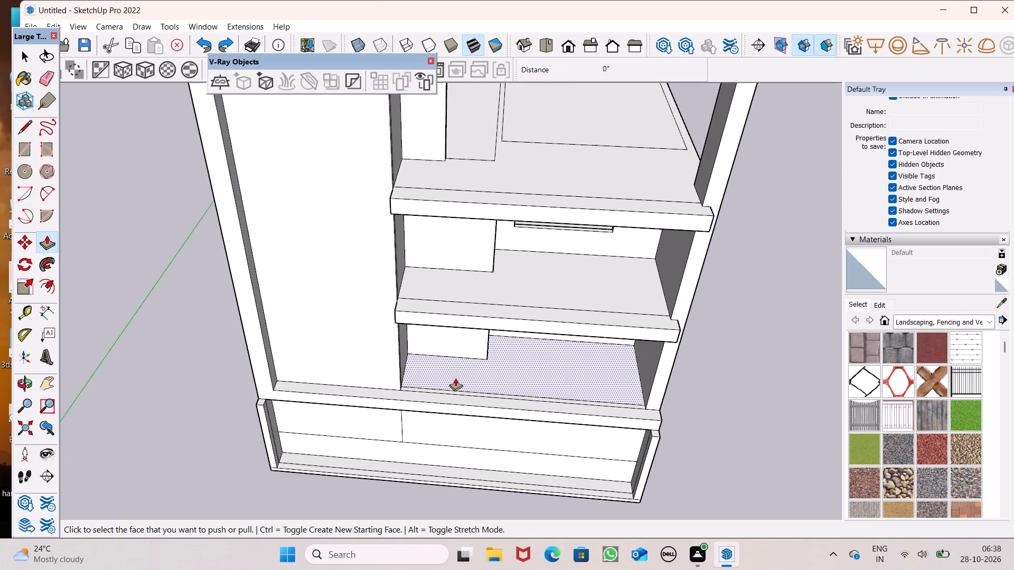
scroll(451, 370, "up", 1)
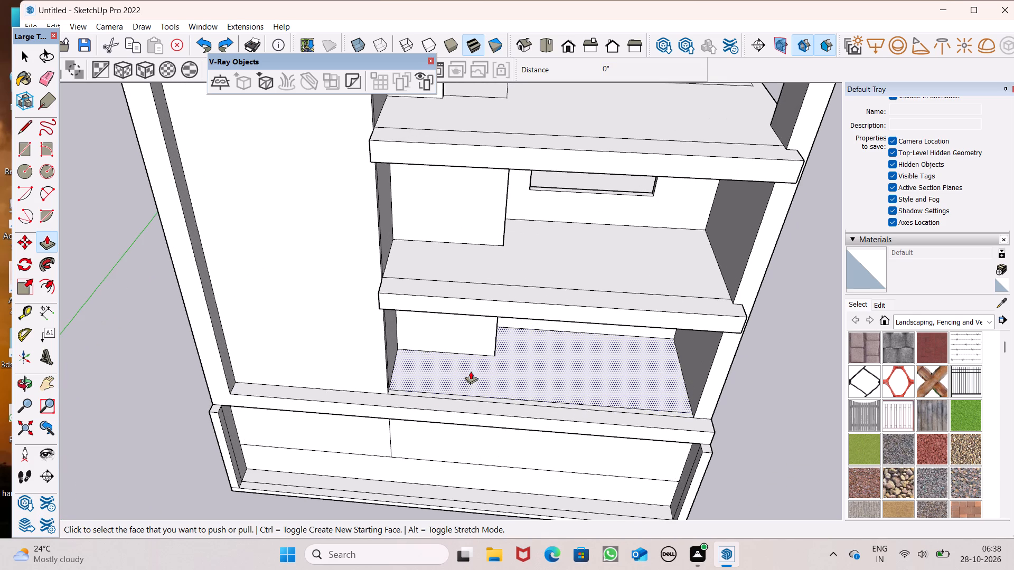
scroll(471, 366, "up", 1)
scroll(547, 398, "up", 1)
middle_click_drag(546, 387, 563, 423)
scroll(423, 429, "up", 2)
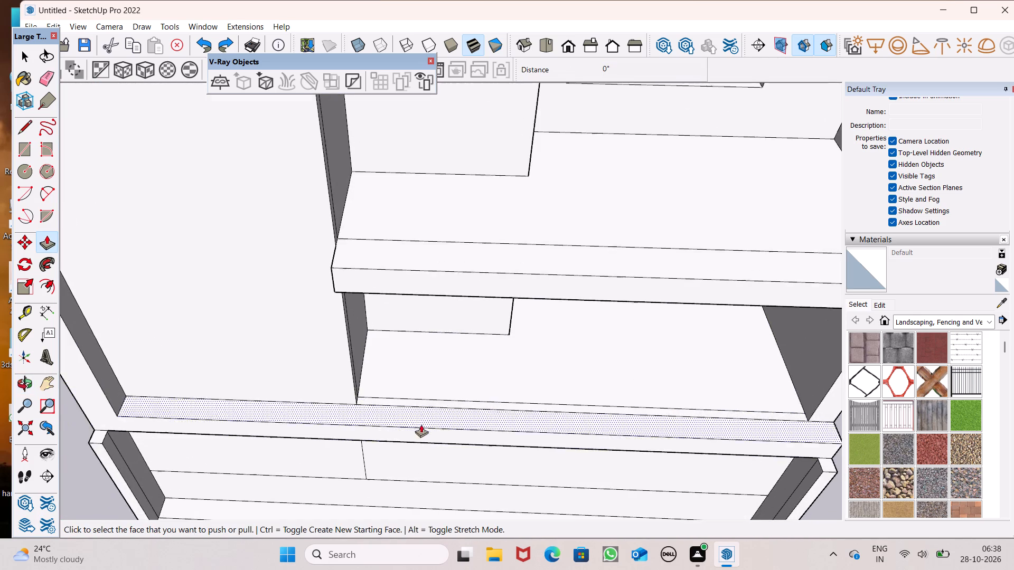
scroll(205, 285, "down", 11)
key("space")
scroll(263, 314, "down", 2)
middle_click_drag(293, 349, 311, 264)
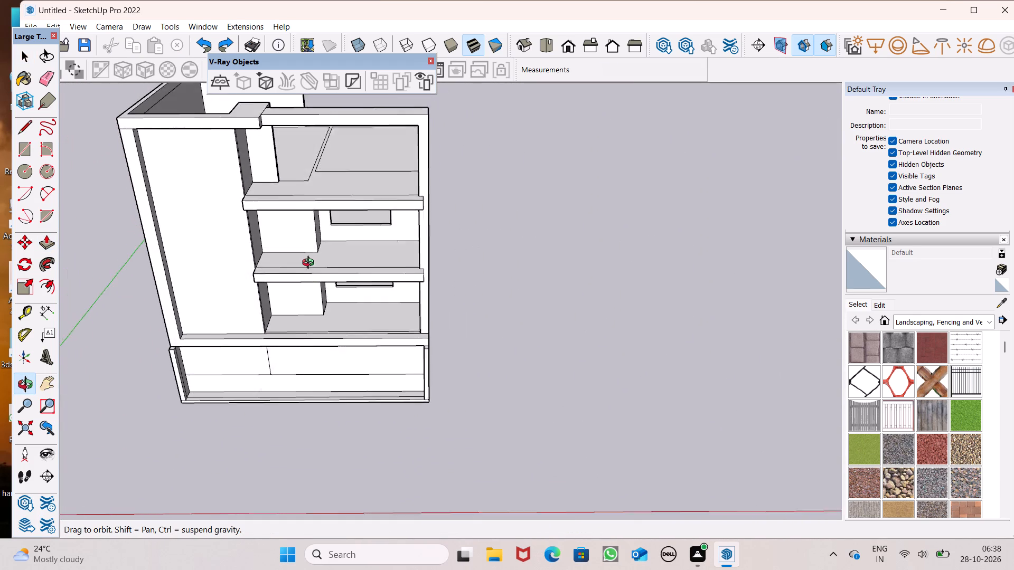
middle_click_drag(311, 264, 283, 195)
scroll(313, 258, "up", 1)
scroll(366, 278, "down", 6)
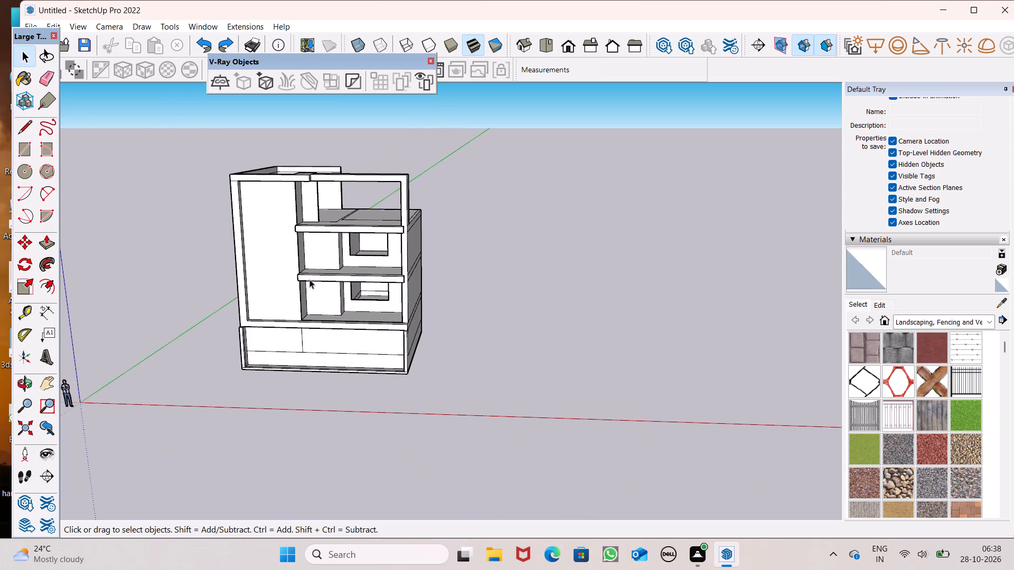
Erase the lines dividing the roof's top surface, cutting through the inset rectangle's outline beside the open side.
middle_click_drag(348, 260, 0, 543)
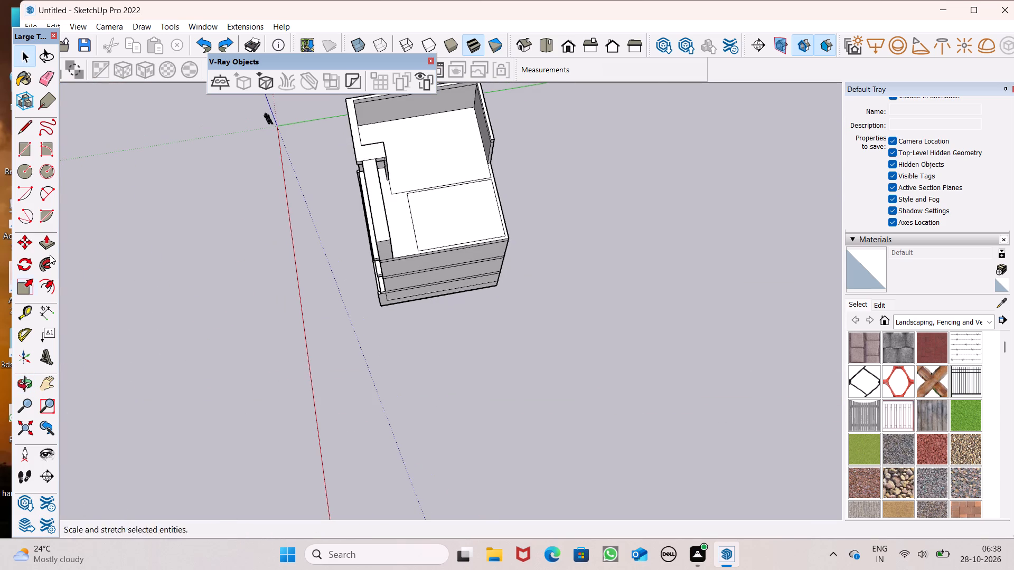
left_click(52, 77)
scroll(302, 145, "up", 6)
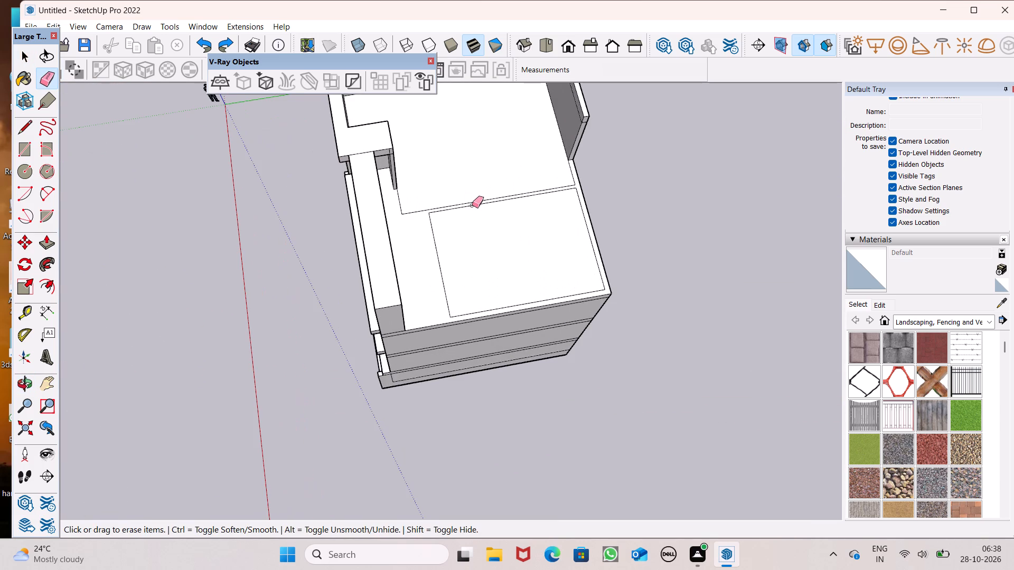
left_click_drag(463, 198, 440, 262)
Erase the stray lines on the underside of the upper projecting slab, including the one running back to the recessed wall.
middle_click_drag(413, 286, 847, 0)
scroll(442, 237, "up", 1)
middle_click_drag(442, 237, 421, 76)
scroll(421, 76, "up", 1)
scroll(386, 179, "up", 3)
scroll(340, 187, "up", 7)
left_click_drag(330, 178, 312, 183)
left_click_drag(404, 174, 425, 174)
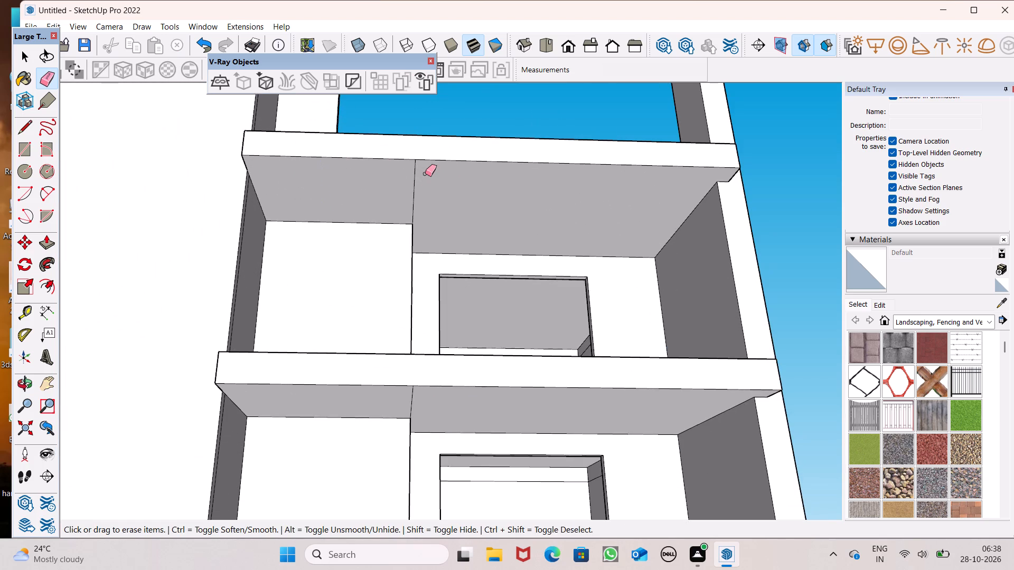
left_click_drag(425, 174, 423, 179)
Erase the leftover line running from the short front wall and the small loose segment on the roof surface.
scroll(411, 216, "down", 5)
middle_click_drag(447, 207, 419, 309)
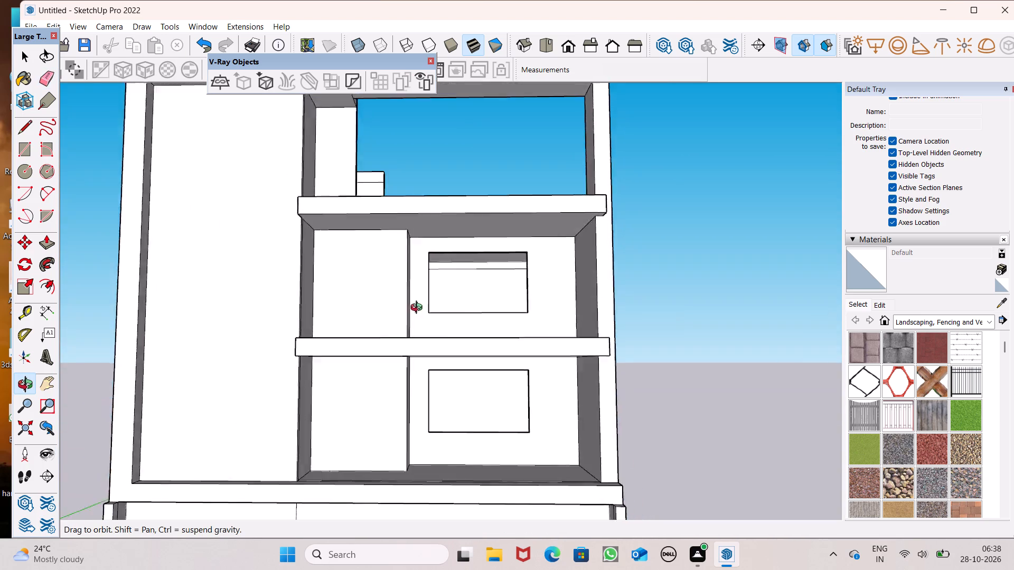
middle_click_drag(419, 309, 367, 445)
middle_click_drag(407, 347, 183, 554)
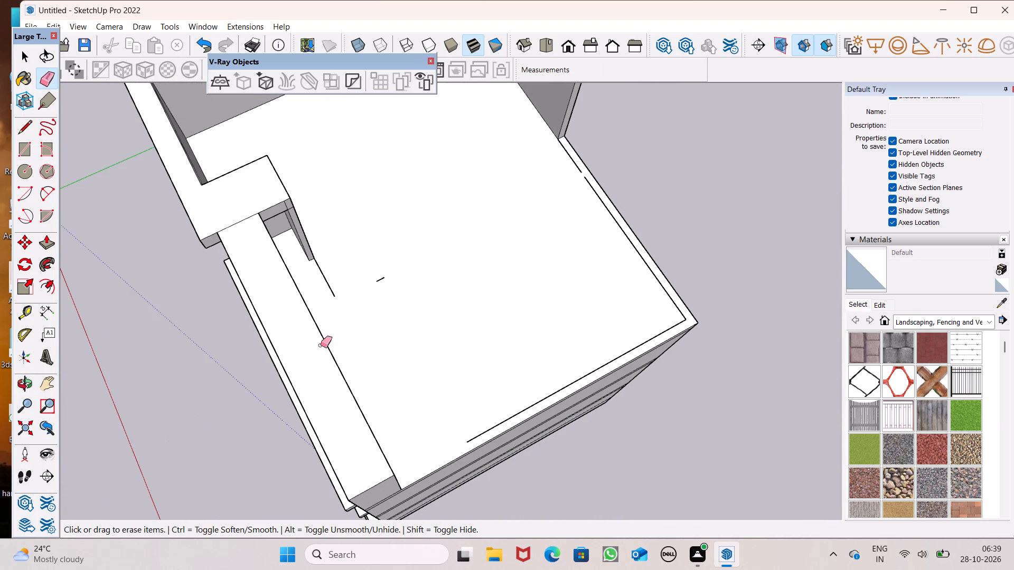
left_click_drag(332, 283, 345, 290)
left_click_drag(385, 278, 379, 280)
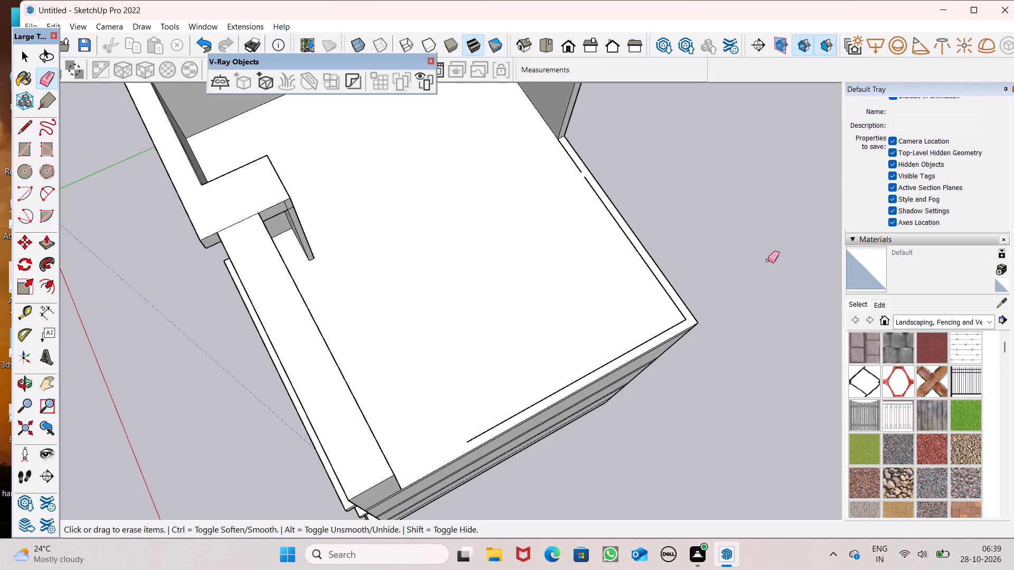
Erase the remaining inset border lines along the roof's open edges, undoing a mistaken removal, and the short piece beside the parapet's end.
scroll(688, 288, "up", 7)
scroll(659, 320, "up", 6)
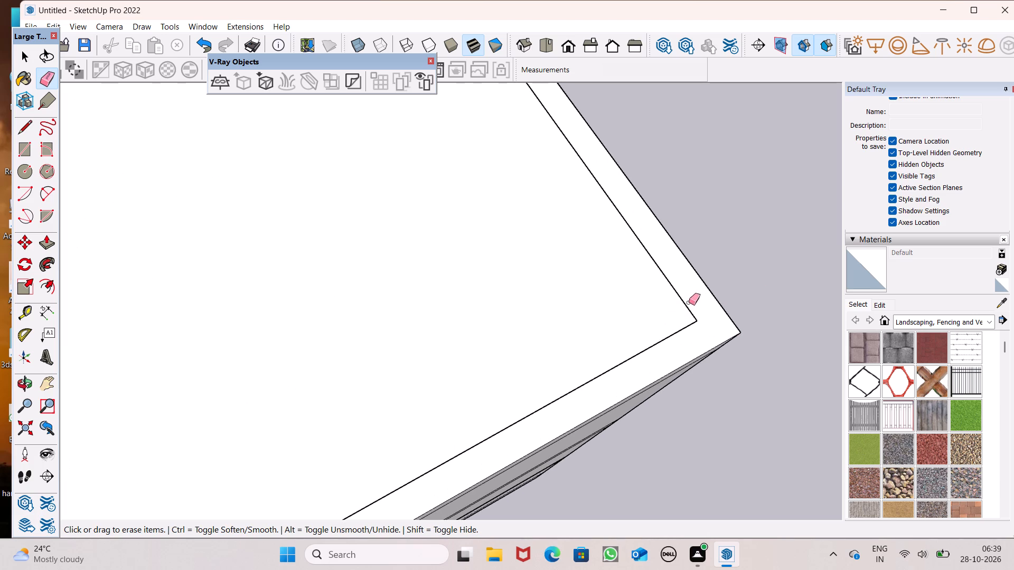
left_click_drag(675, 306, 681, 320)
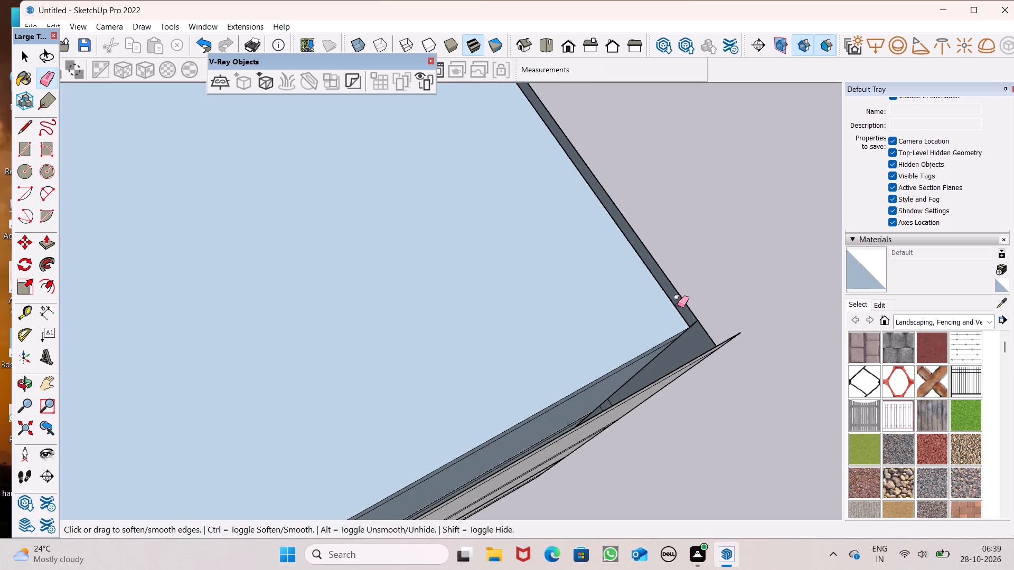
key("ctrl+z")
left_click_drag(687, 317, 688, 327)
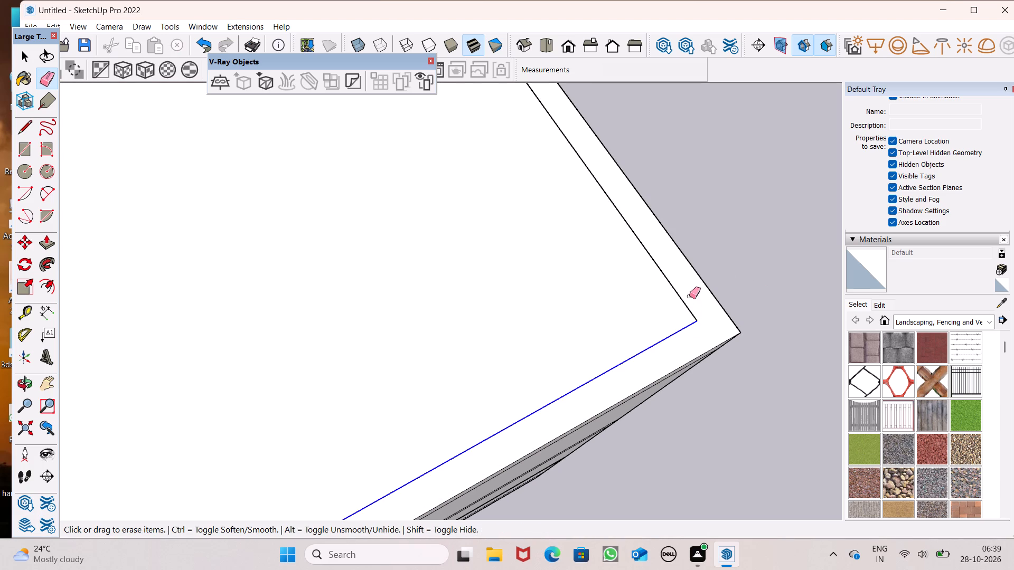
left_click_drag(690, 303, 686, 313)
scroll(670, 311, "down", 6)
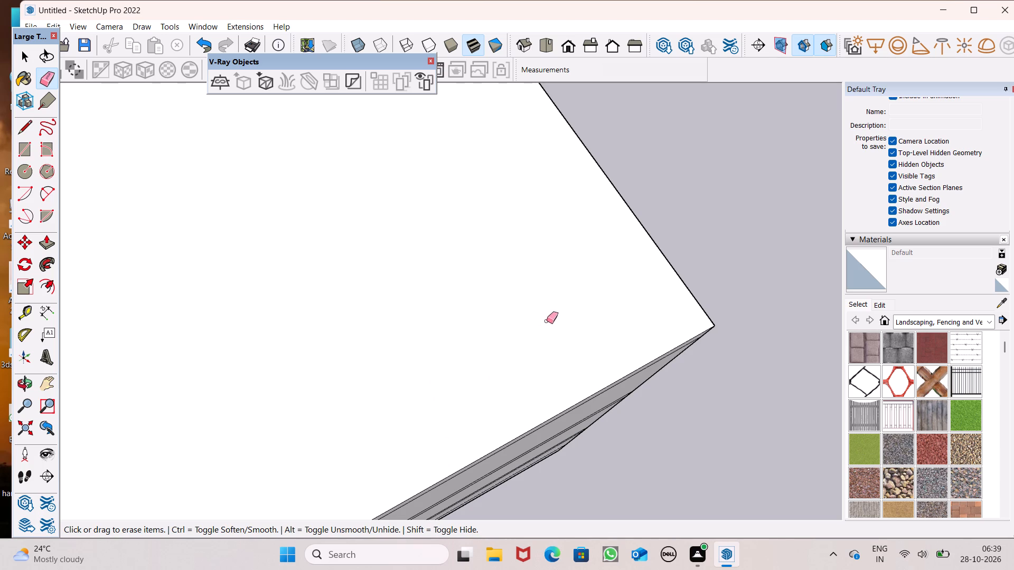
scroll(575, 280, "down", 6)
scroll(581, 363, "down", 5)
scroll(576, 248, "up", 2)
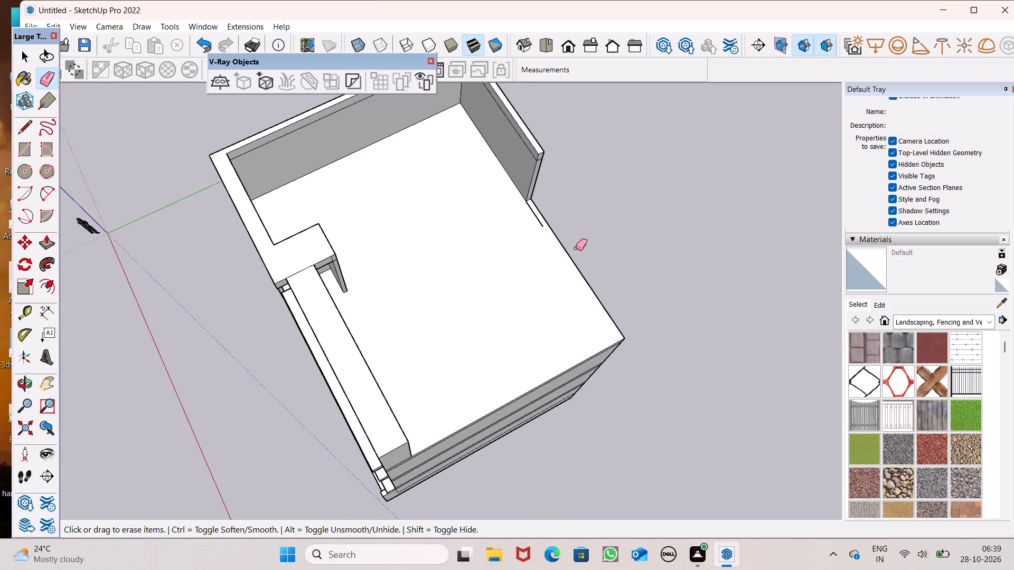
scroll(576, 248, "up", 5)
left_click(530, 216)
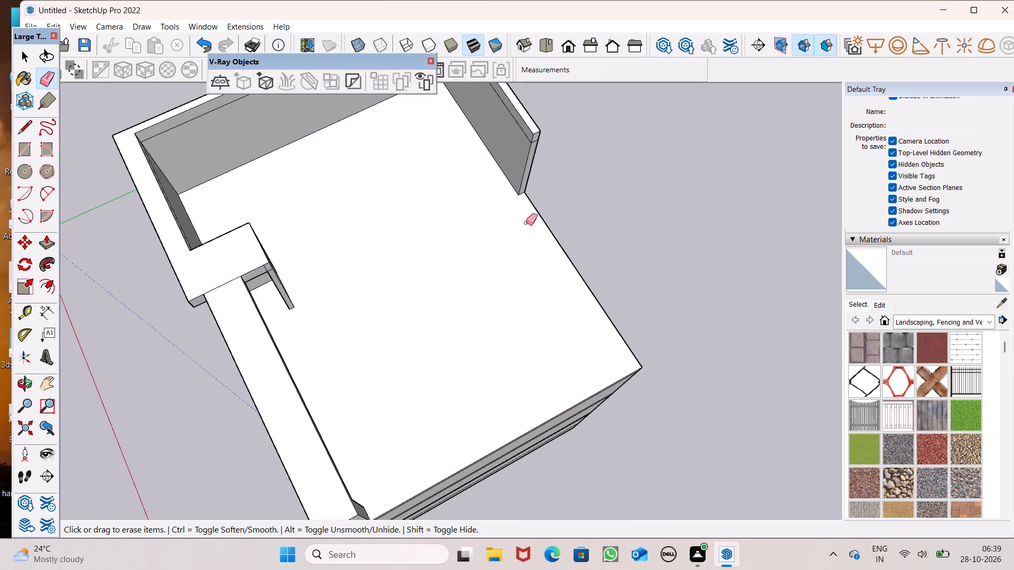
Draw a line about 26' long across the roof surface, from the short front wall's base corner to the opposite parapet's end.
scroll(502, 267, "down", 12)
middle_click_drag(494, 302, 146, 204)
scroll(485, 296, "up", 1)
scroll(364, 262, "up", 5)
middle_click_drag(454, 301, 518, 249)
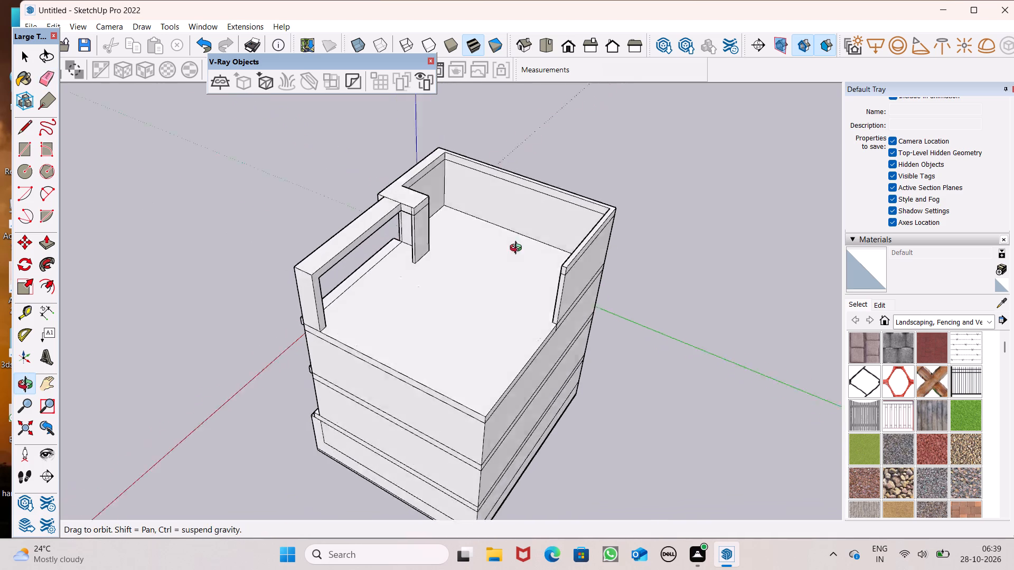
middle_click_drag(518, 249, 528, 240)
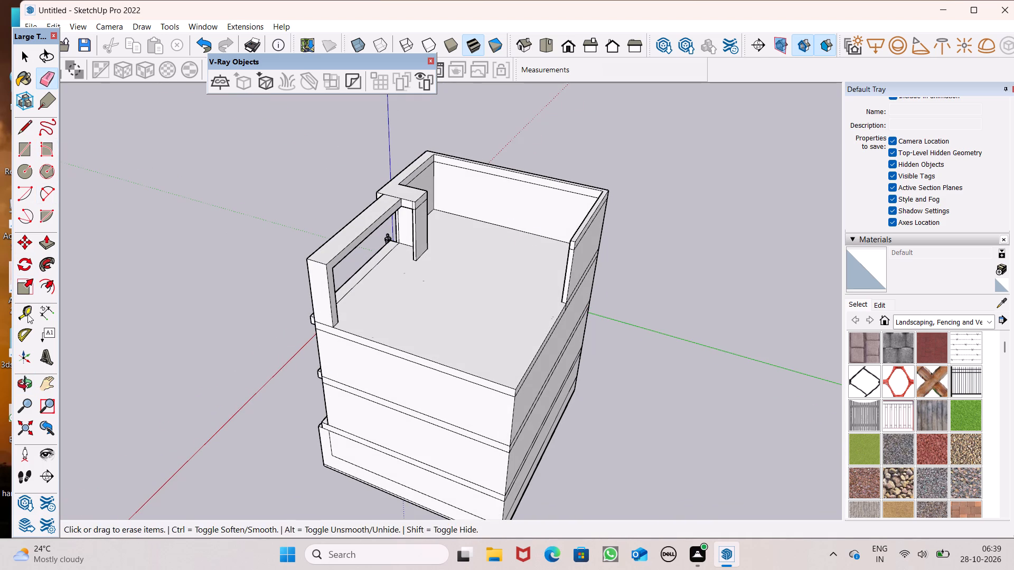
left_click(27, 315)
scroll(409, 328, "up", 1)
middle_click_drag(409, 328, 465, 421)
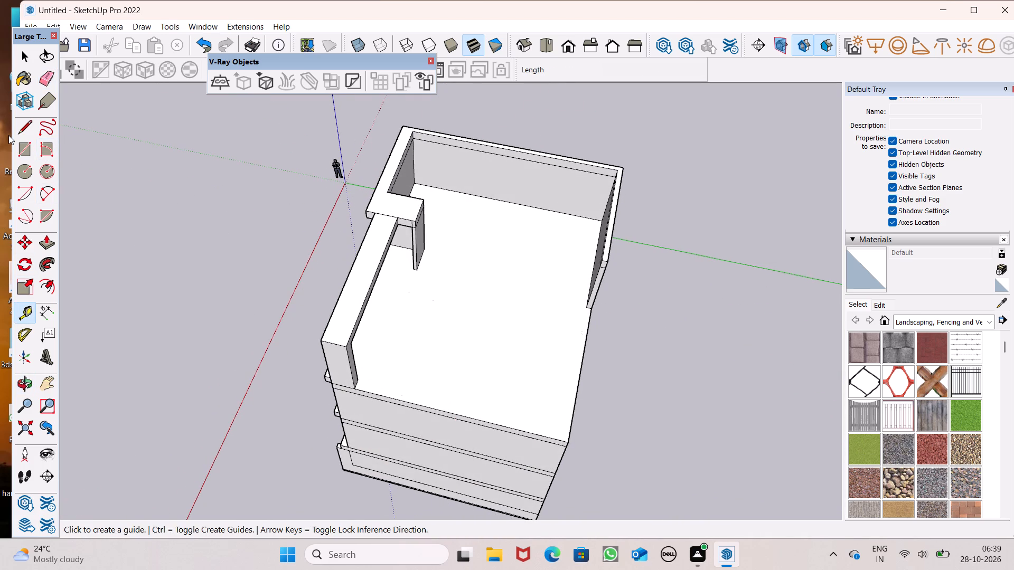
left_click(19, 125)
scroll(375, 275, "up", 8)
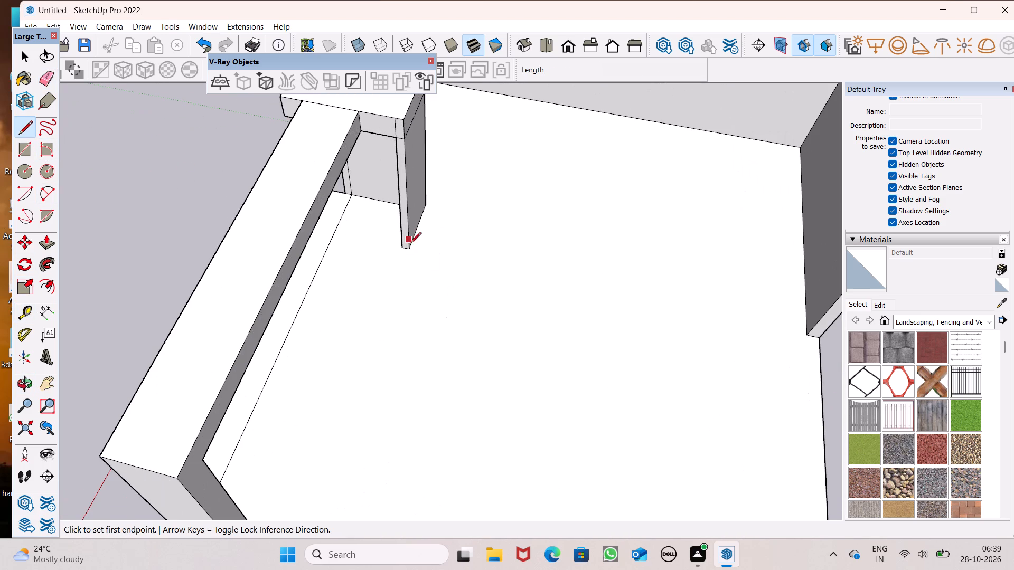
left_click(411, 250)
scroll(509, 266, "down", 6)
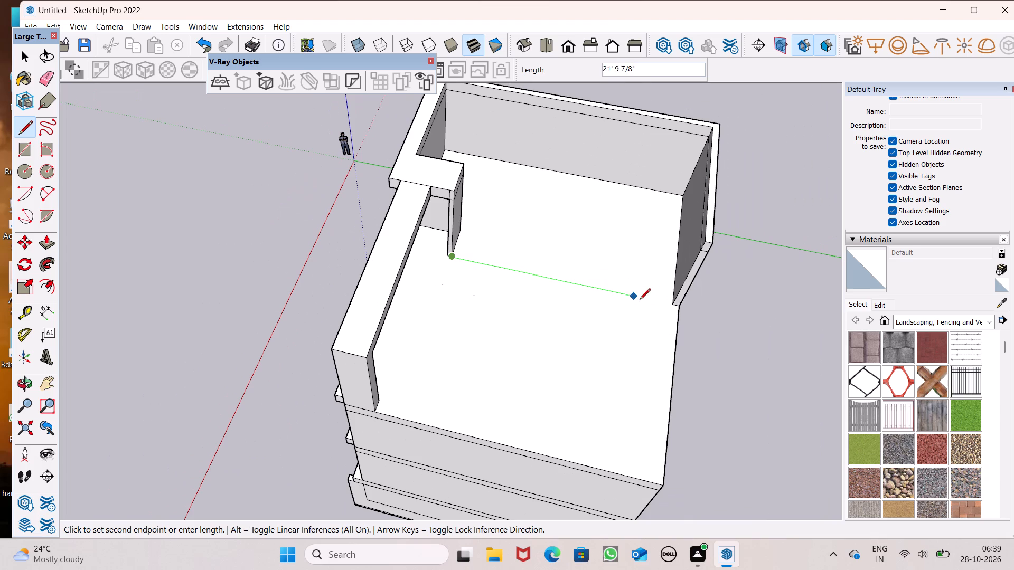
left_click(673, 303)
middle_click_drag(537, 262, 553, 328)
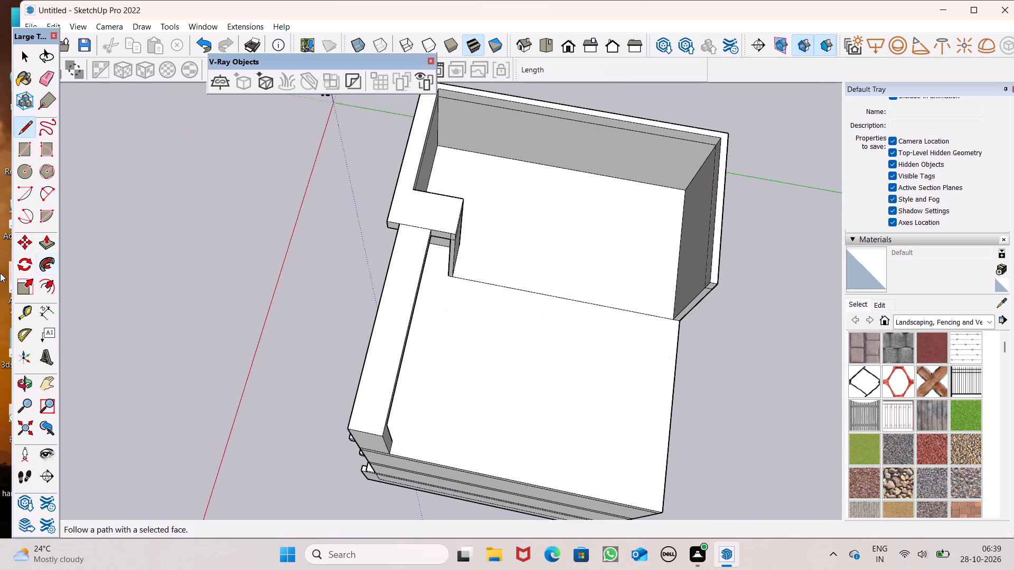
Place a guide parallel to the new roof line, offset 6" towards the walled part of the roof.
left_click(16, 313)
scroll(366, 284, "up", 6)
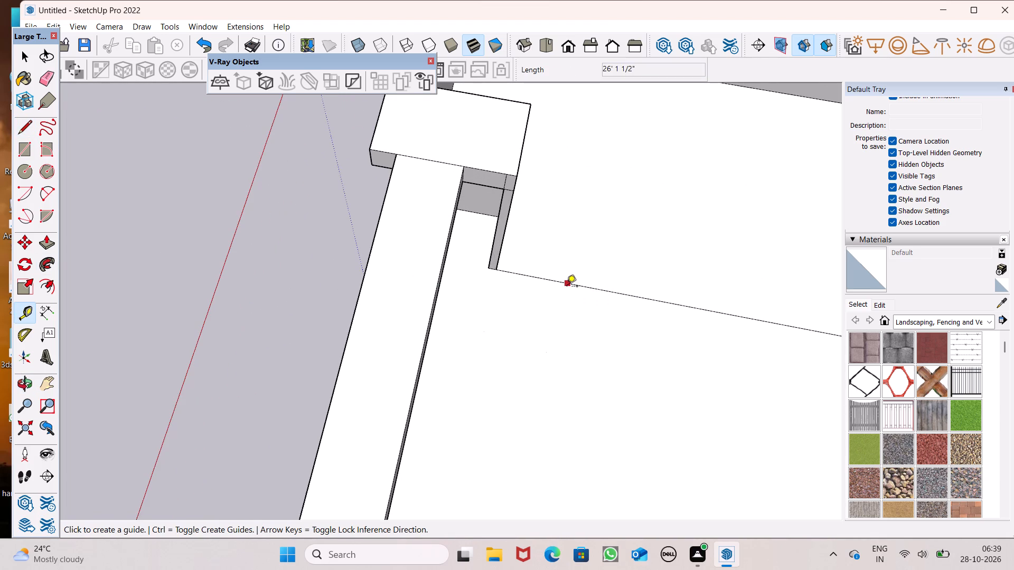
left_click(567, 285)
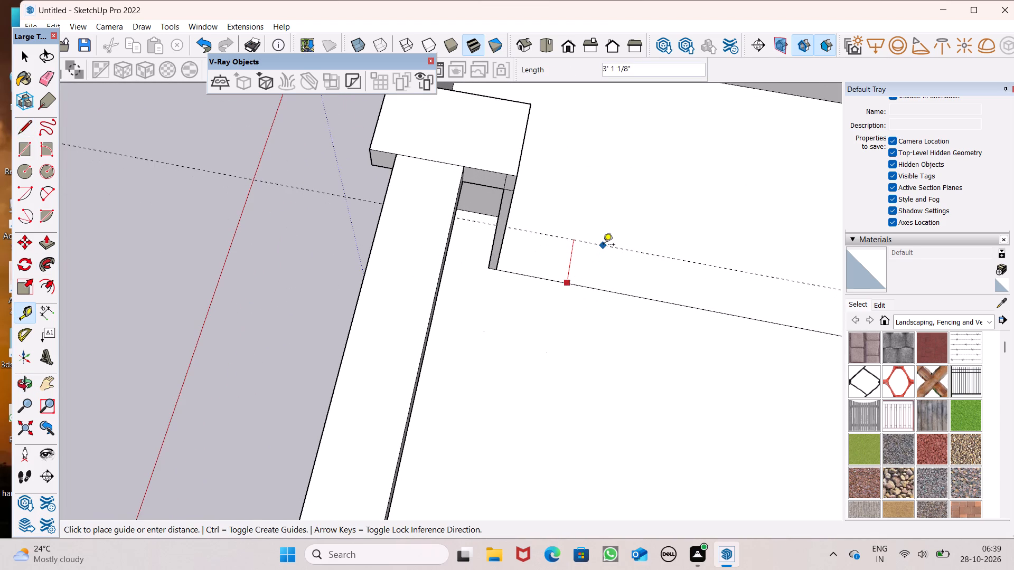
type("6\"")
key("Return")
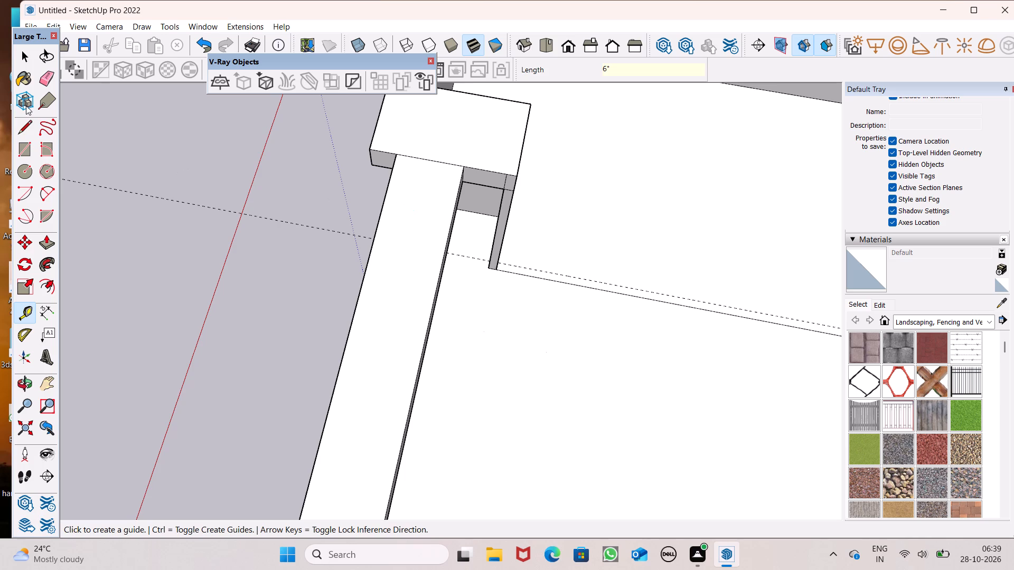
Draw a second line across the roof along the guide, between the two walls, and erase the guide.
left_click(29, 119)
scroll(279, 220, "down", 2)
scroll(404, 254, "up", 4)
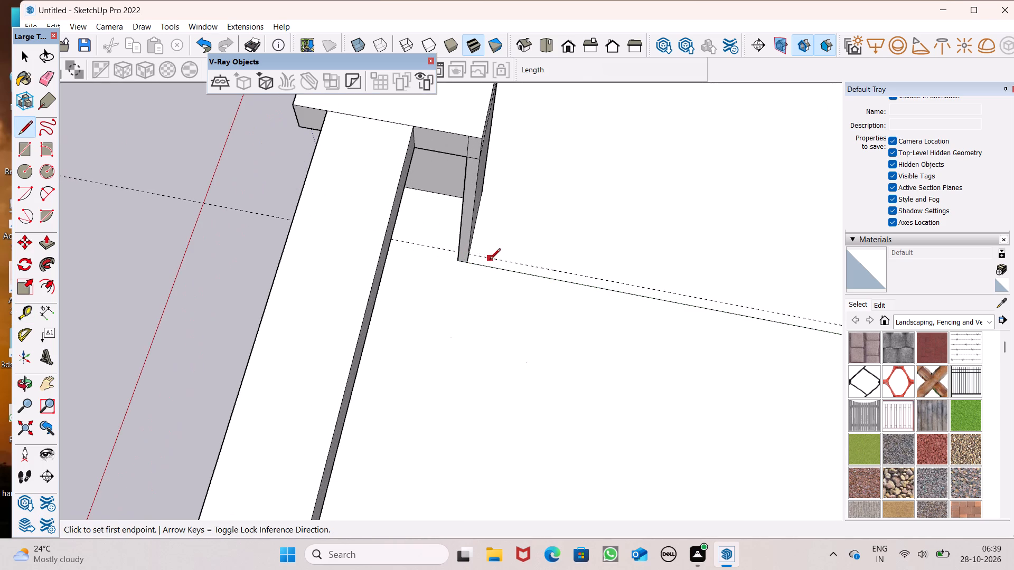
left_click(473, 251)
scroll(234, 233, "down", 5)
scroll(645, 288, "down", 1)
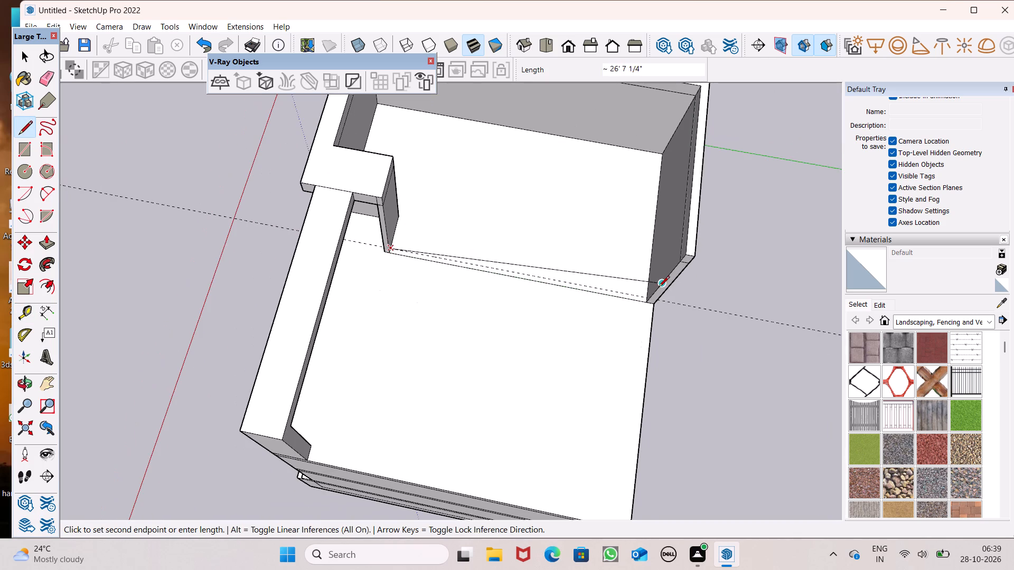
scroll(640, 294, "up", 14)
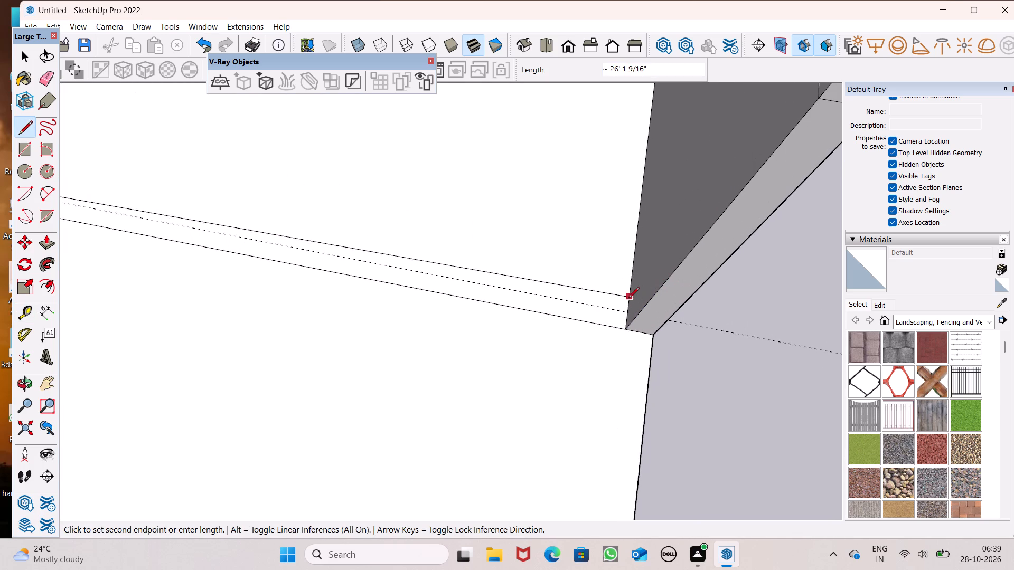
left_click(626, 312)
scroll(611, 236, "down", 14)
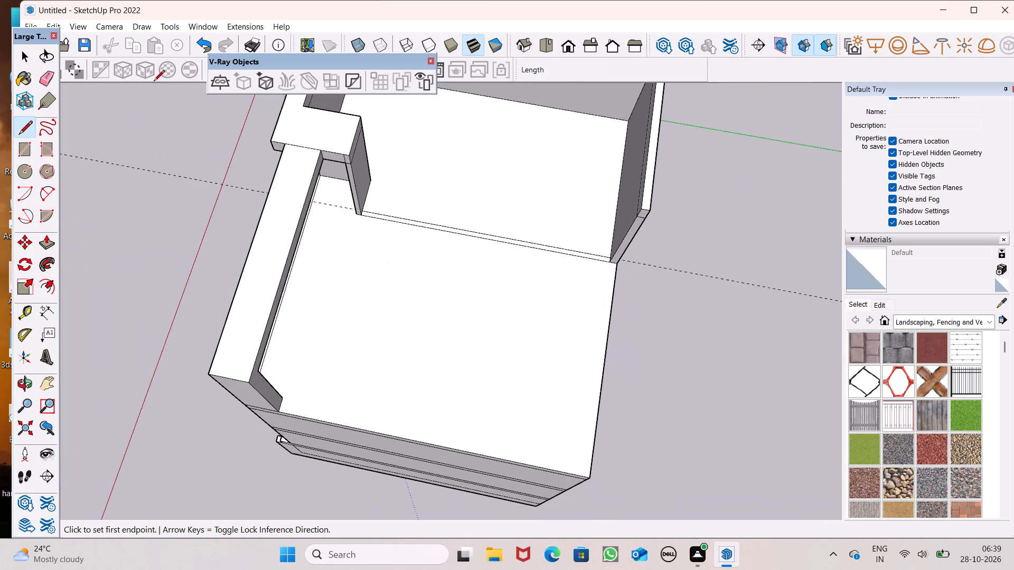
left_click(41, 78)
left_click_drag(110, 168, 121, 163)
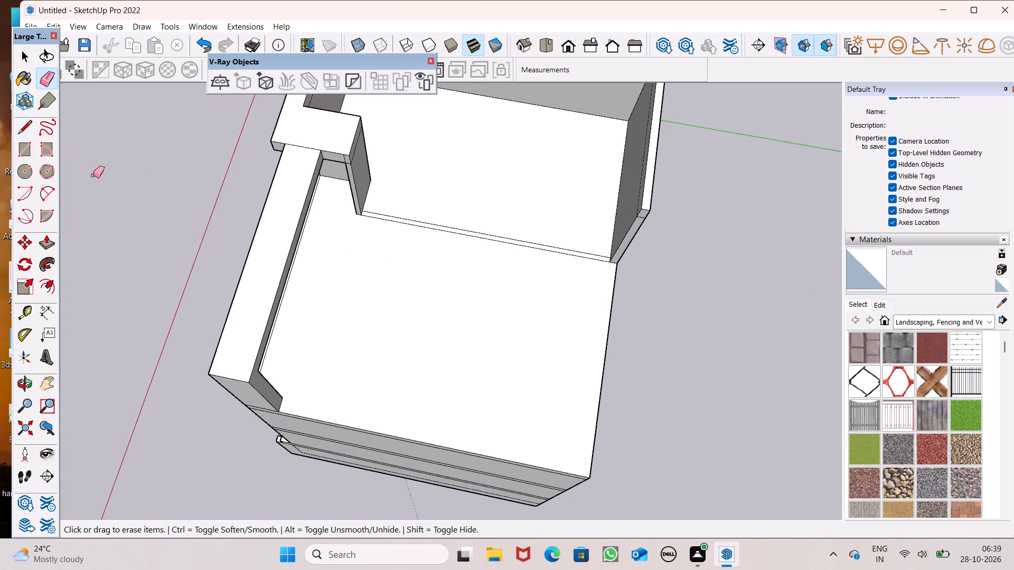
Push/Pull the narrow strip between the two roof lines up about 11' 5" as a wall level with the adjoining walls.
left_click(50, 240)
scroll(343, 213, "down", 6)
scroll(345, 249, "up", 7)
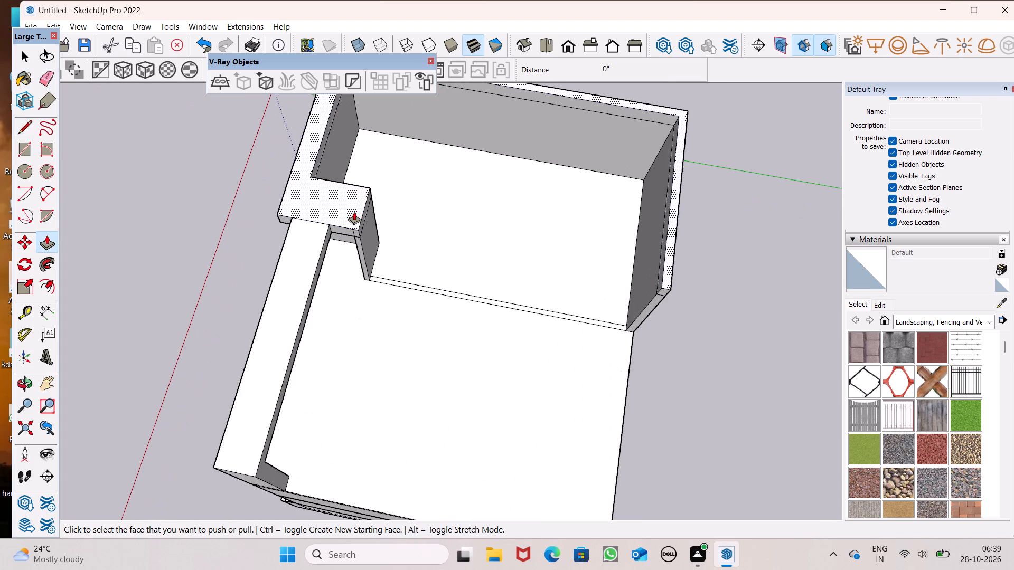
scroll(362, 214, "up", 6)
left_click_drag(393, 330, 383, 297)
key("ctrl+z")
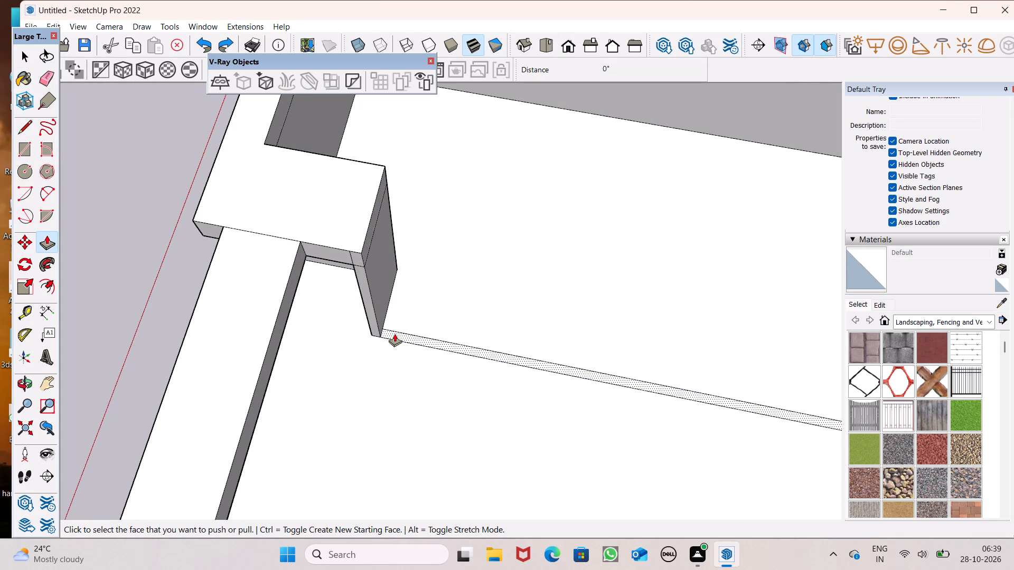
left_click_drag(391, 334, 355, 250)
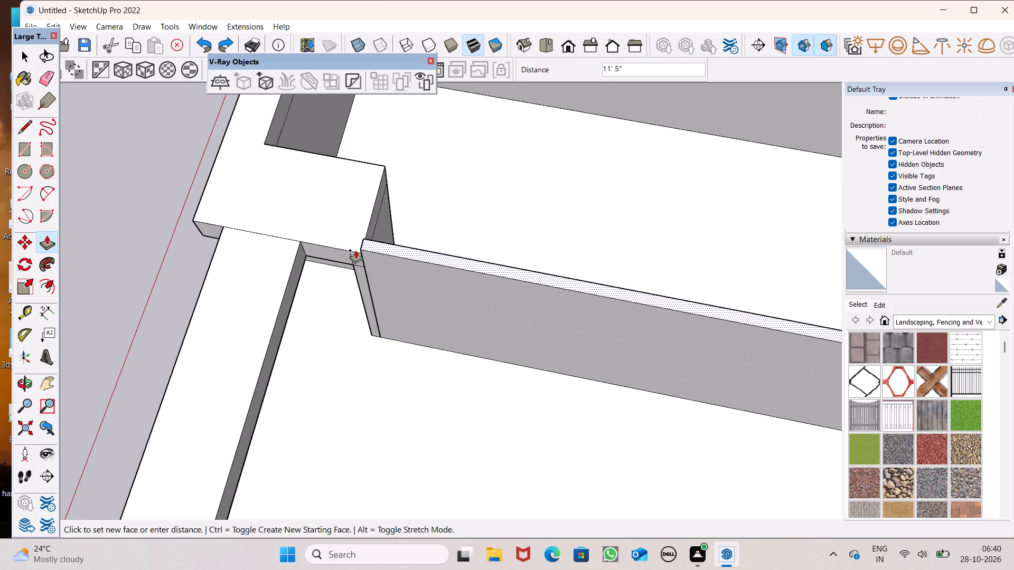
left_click_drag(355, 250, 353, 250)
key("space")
scroll(236, 174, "down", 5)
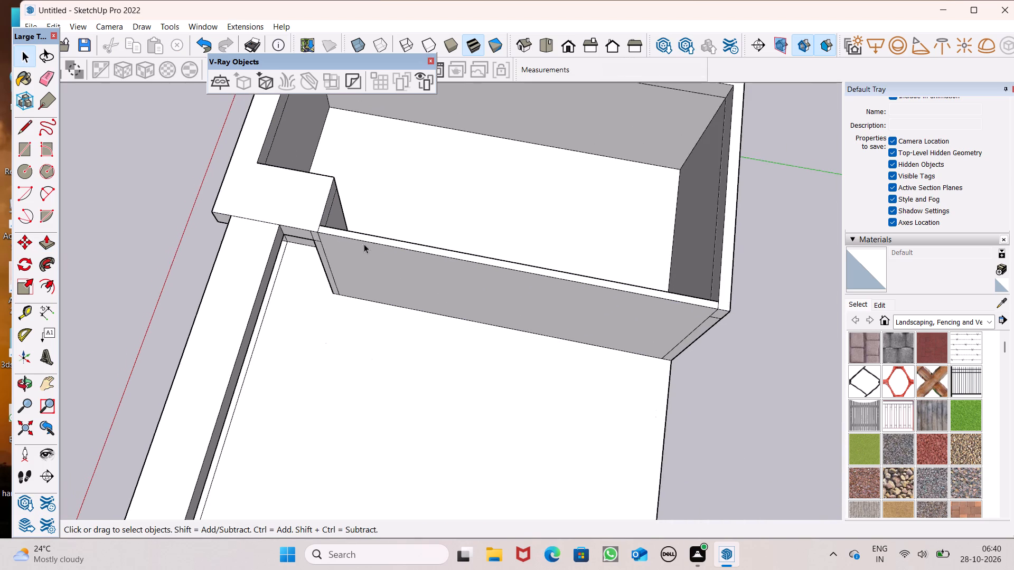
Close the top of the walled enclosure with a face by tracing a short segment along its inner rim.
middle_click_drag(344, 246, 426, 130)
scroll(441, 140, "up", 1)
scroll(454, 288, "down", 6)
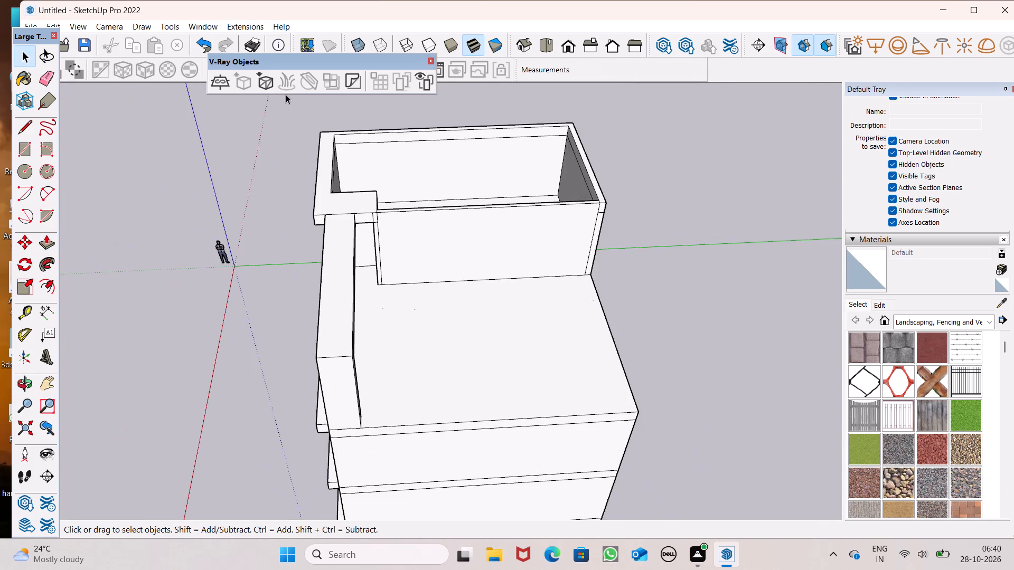
scroll(297, 97, "up", 3)
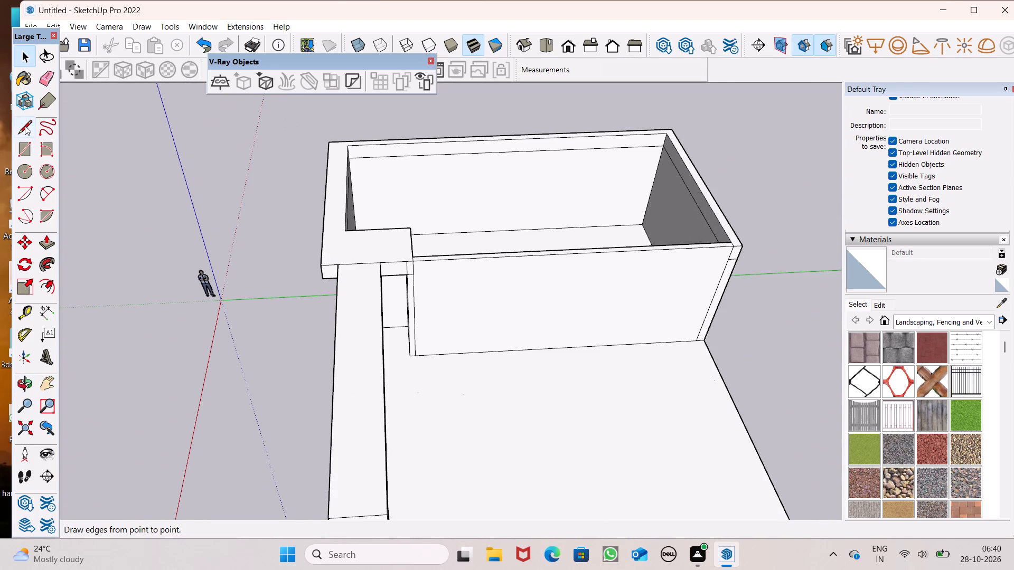
left_click(25, 125)
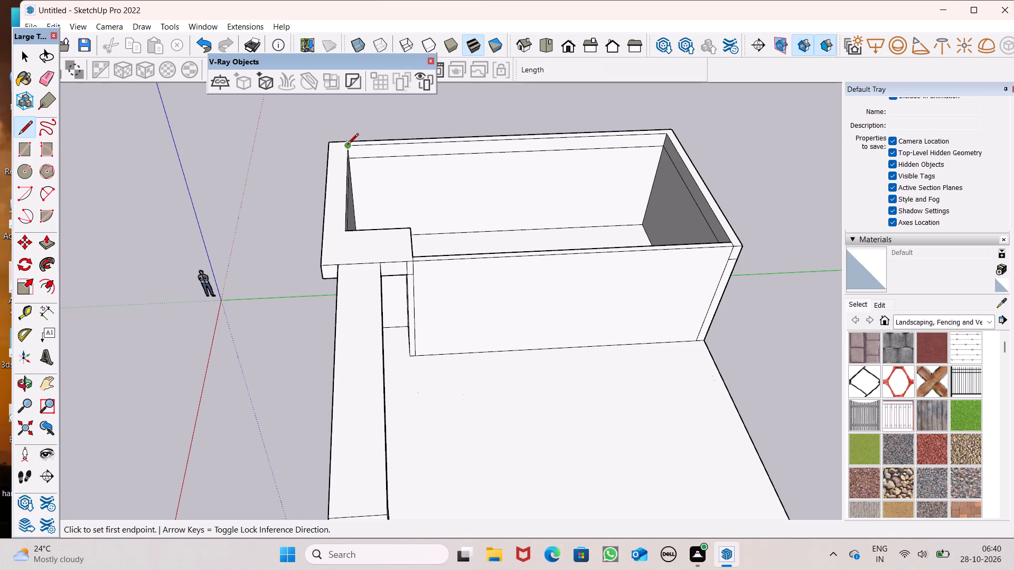
left_click(348, 145)
left_click(363, 146)
scroll(296, 135, "down", 4)
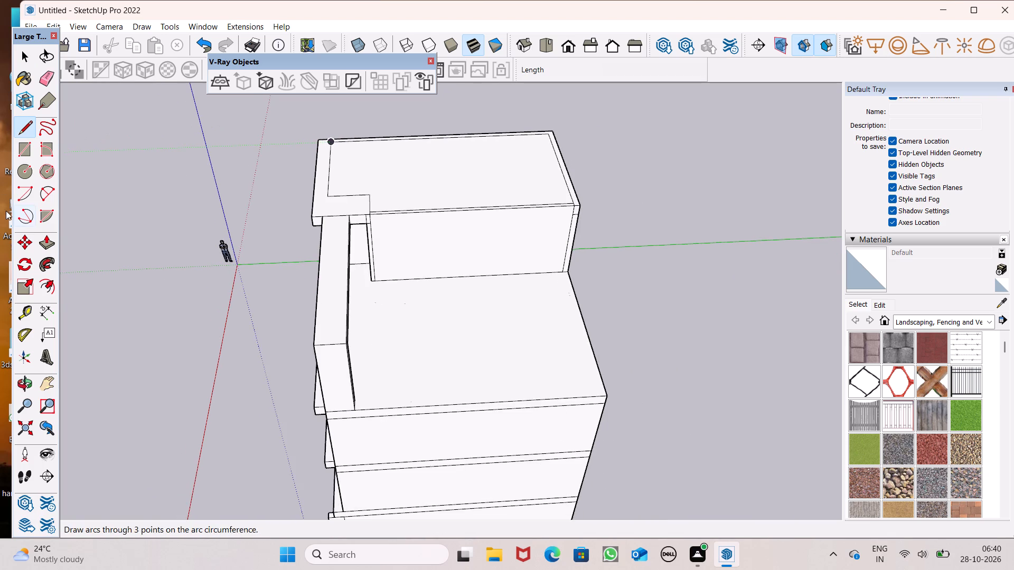
Push/Pull the new face covering the enclosure by 6".
left_click(45, 250)
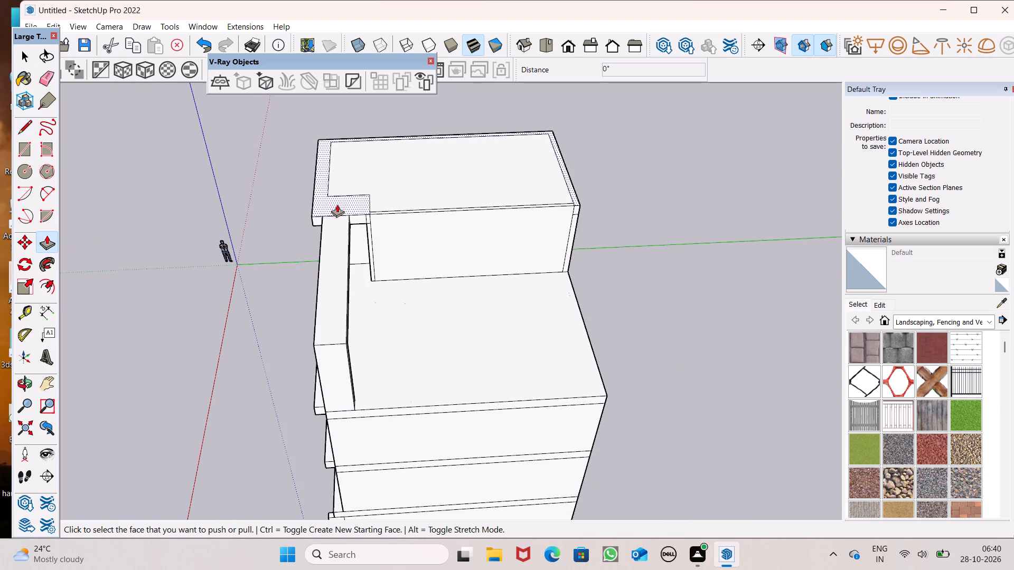
scroll(396, 170, "up", 6)
scroll(371, 226, "up", 4)
left_click_drag(369, 227, 369, 233)
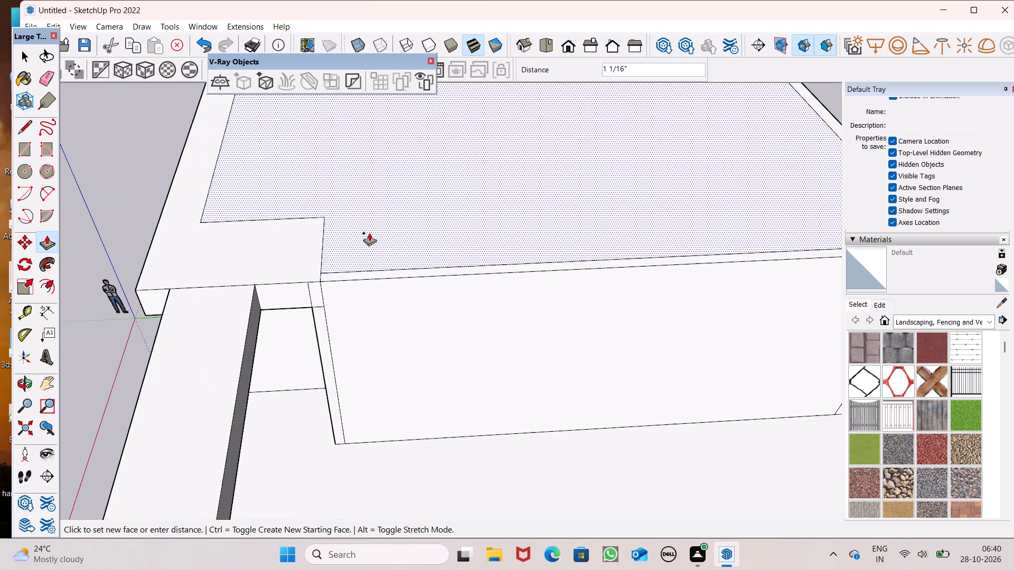
left_click_drag(369, 233, 373, 245)
key("6")
key("shift+quotedbl")
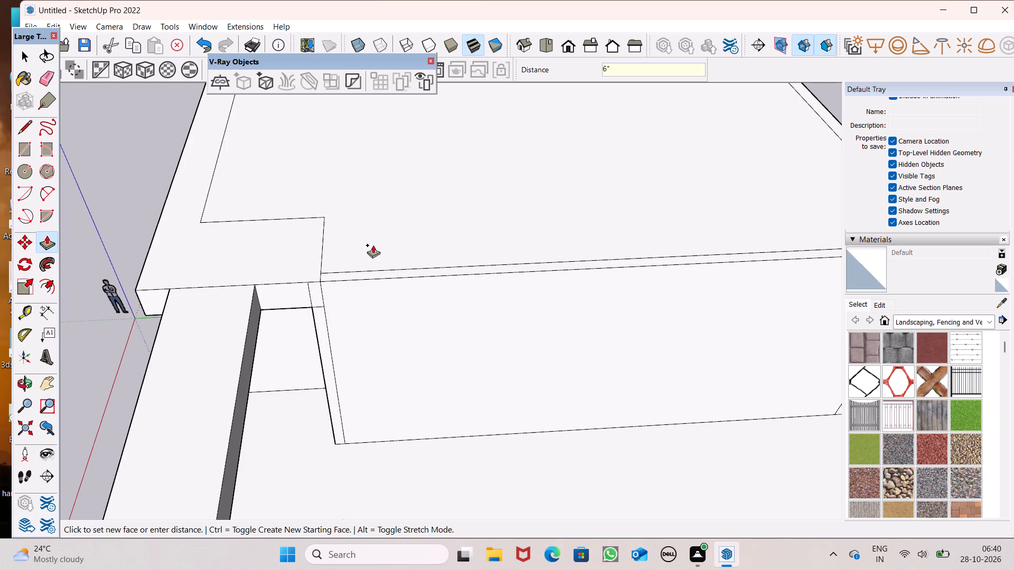
left_click_drag(373, 245, 374, 218)
key("Return")
scroll(362, 203, "down", 8)
key("space")
scroll(325, 228, "down", 6)
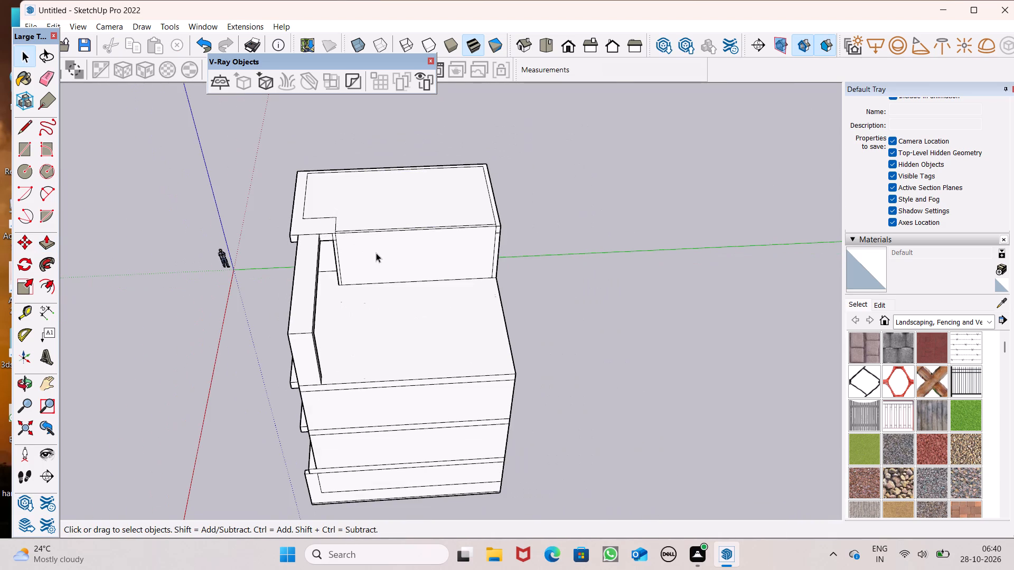
Draw a line about 21' 10" long parallel to the open roof side, from the new wall's base to the opposite roof edge.
scroll(442, 211, "down", 3)
middle_click_drag(454, 286, 499, 241)
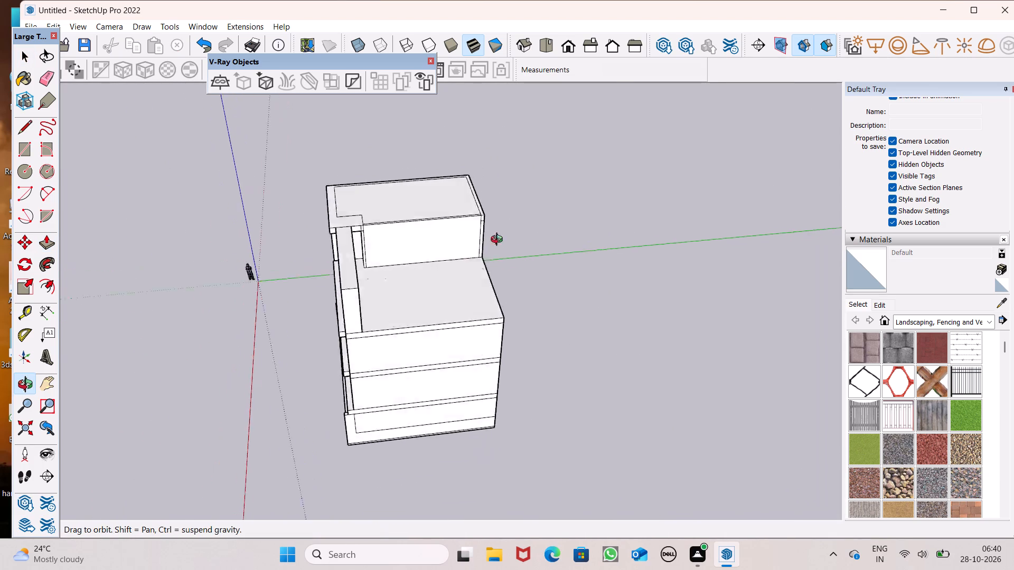
middle_click_drag(499, 241, 443, 355)
scroll(443, 355, "up", 1)
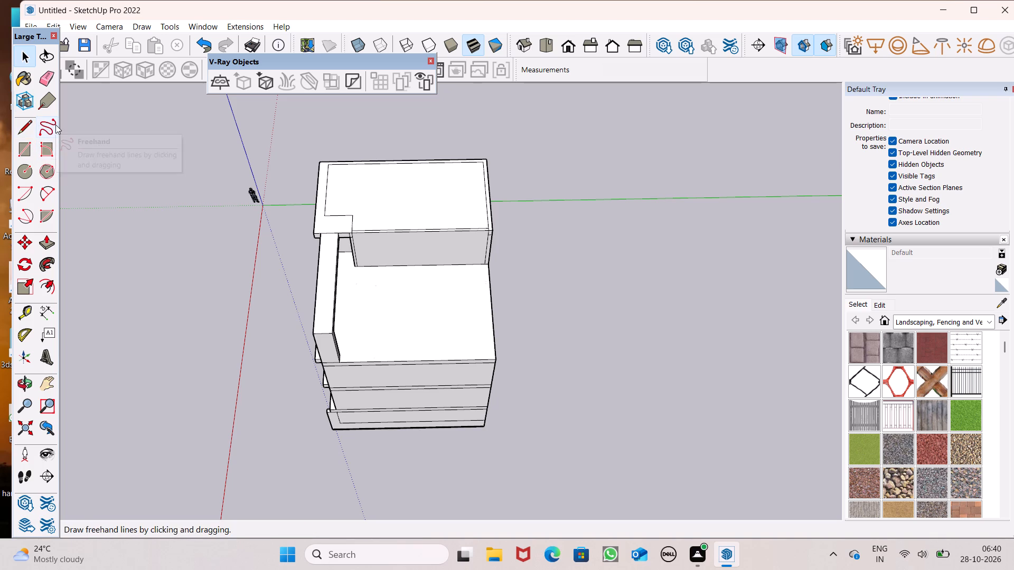
left_click(23, 129)
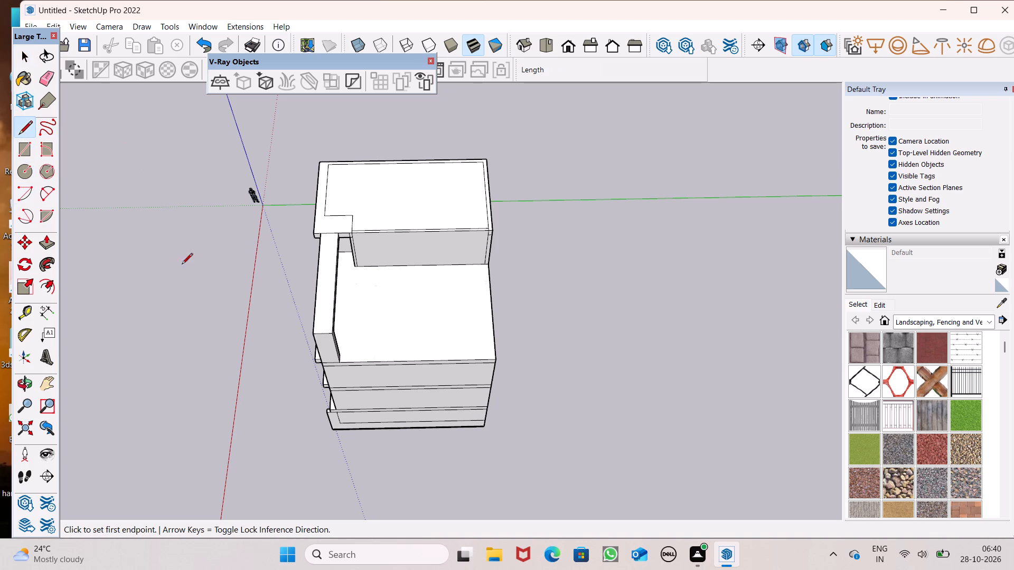
scroll(264, 310, "up", 4)
scroll(550, 303, "up", 7)
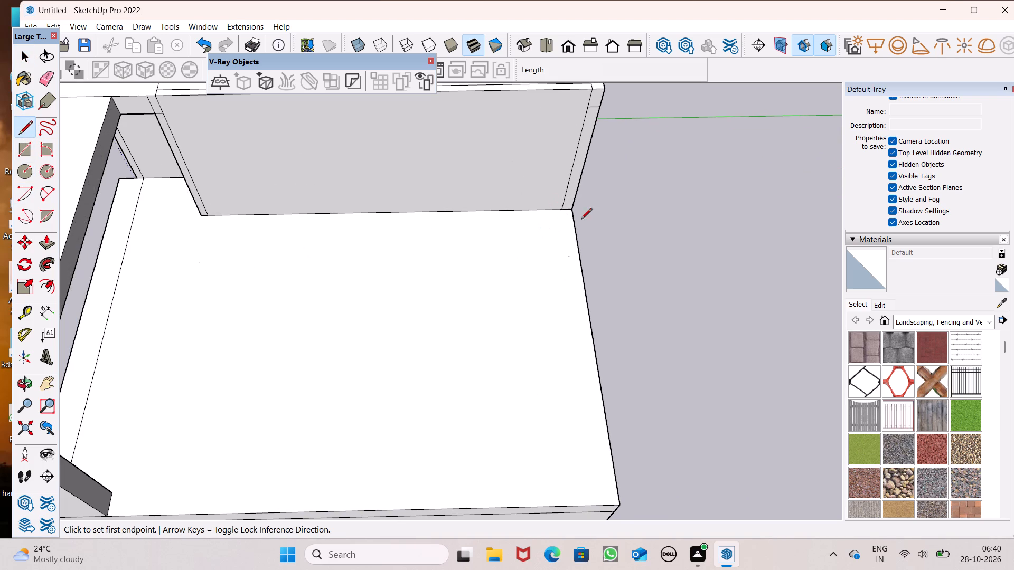
left_click(559, 207)
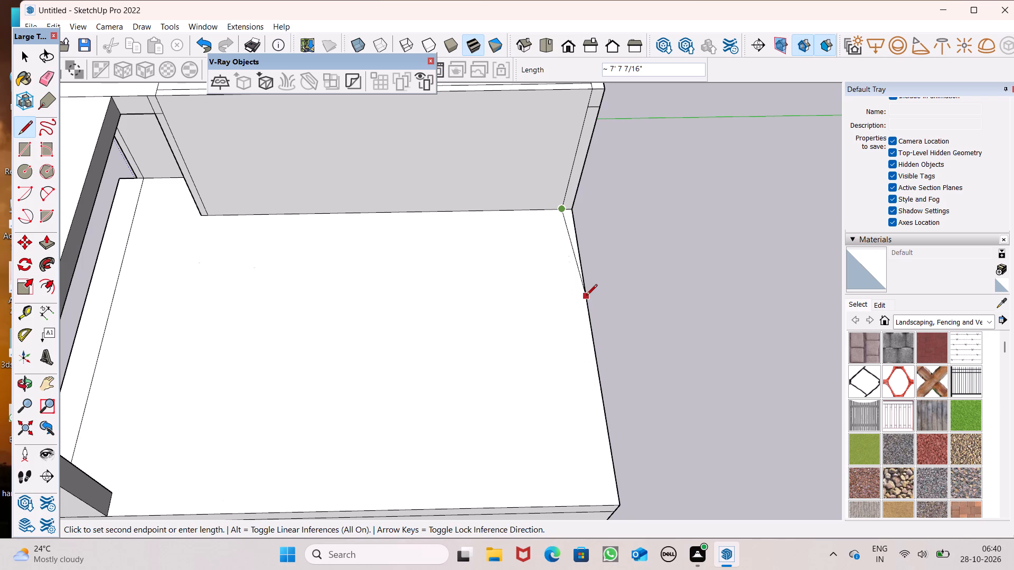
scroll(601, 267, "down", 4)
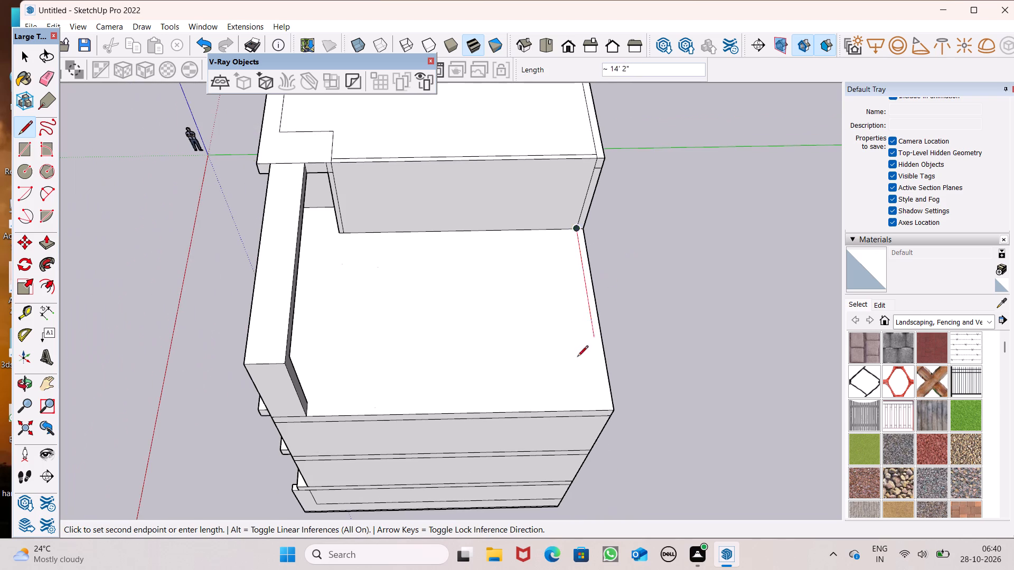
scroll(586, 399, "up", 7)
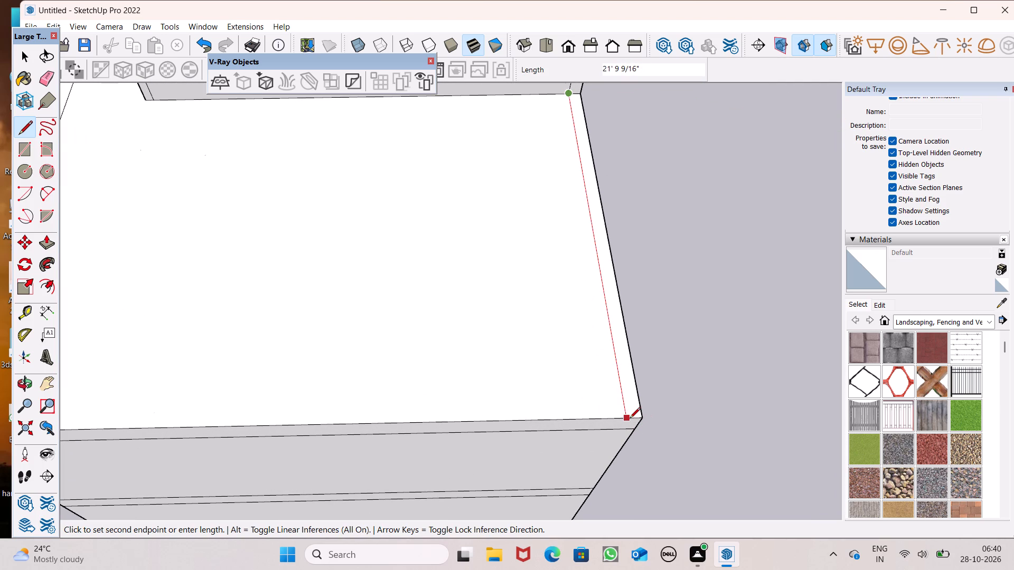
left_click(630, 418)
scroll(654, 362, "down", 1)
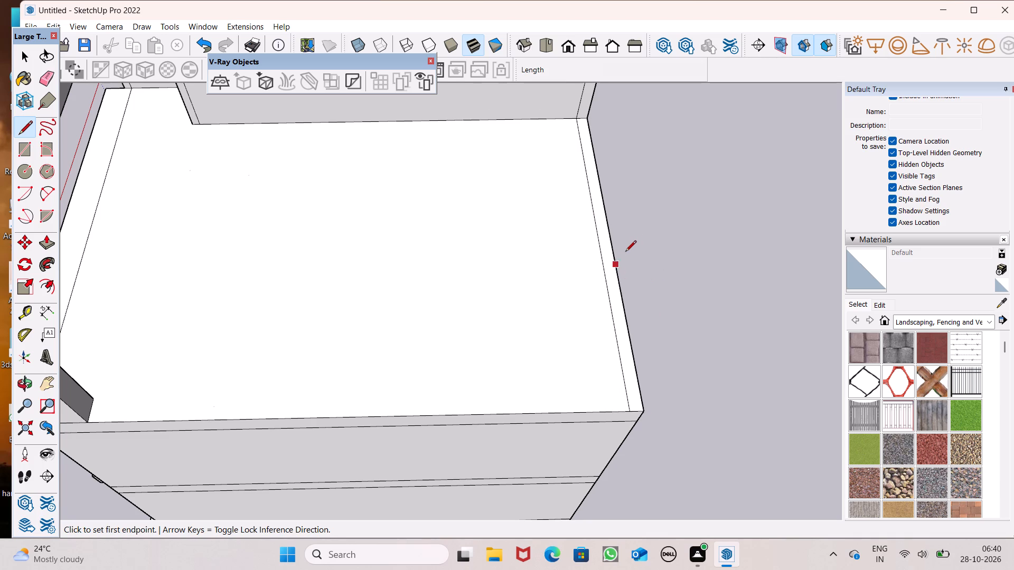
scroll(630, 248, "down", 4)
middle_click_drag(627, 286, 300, 283)
scroll(387, 298, "up", 1)
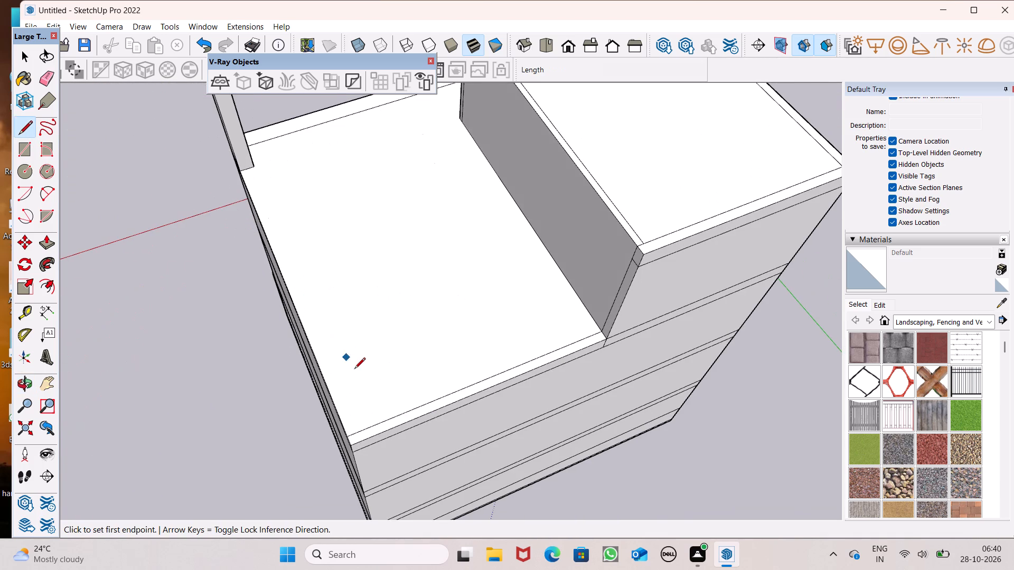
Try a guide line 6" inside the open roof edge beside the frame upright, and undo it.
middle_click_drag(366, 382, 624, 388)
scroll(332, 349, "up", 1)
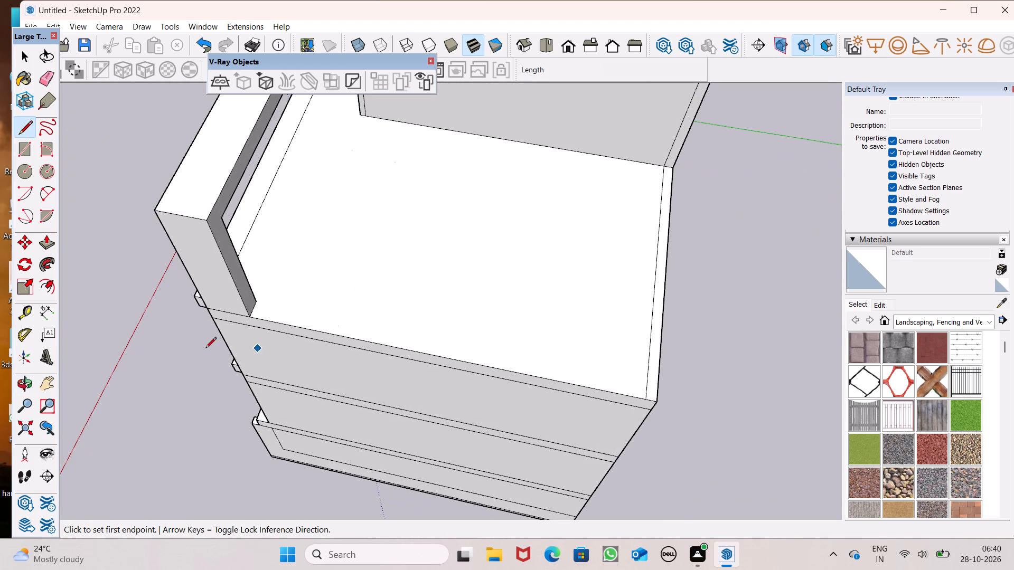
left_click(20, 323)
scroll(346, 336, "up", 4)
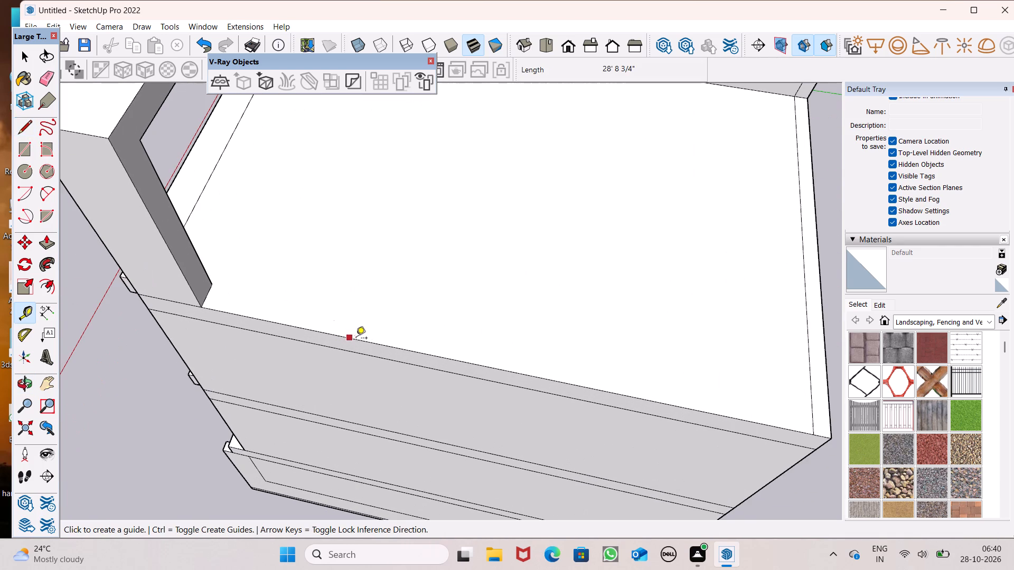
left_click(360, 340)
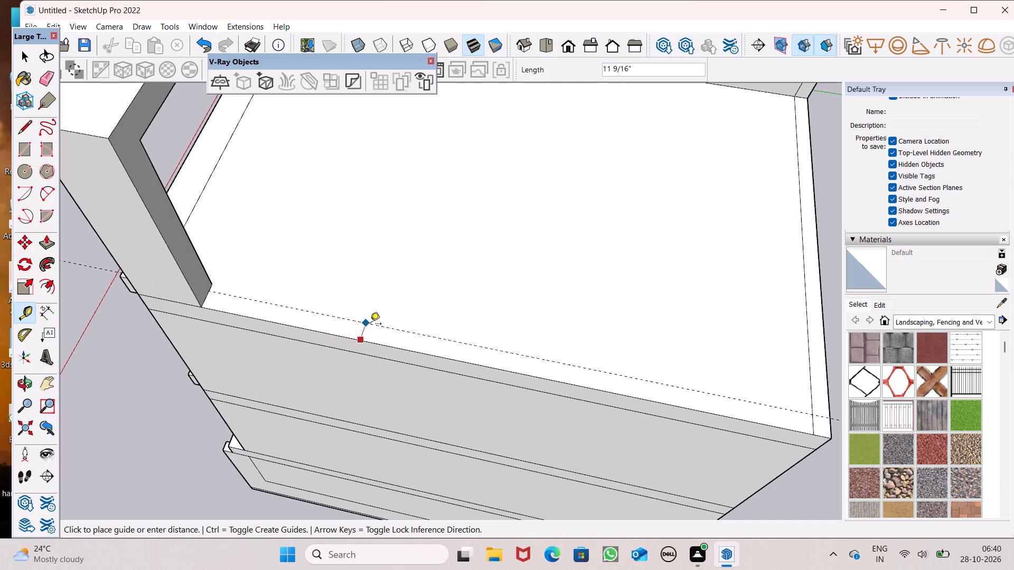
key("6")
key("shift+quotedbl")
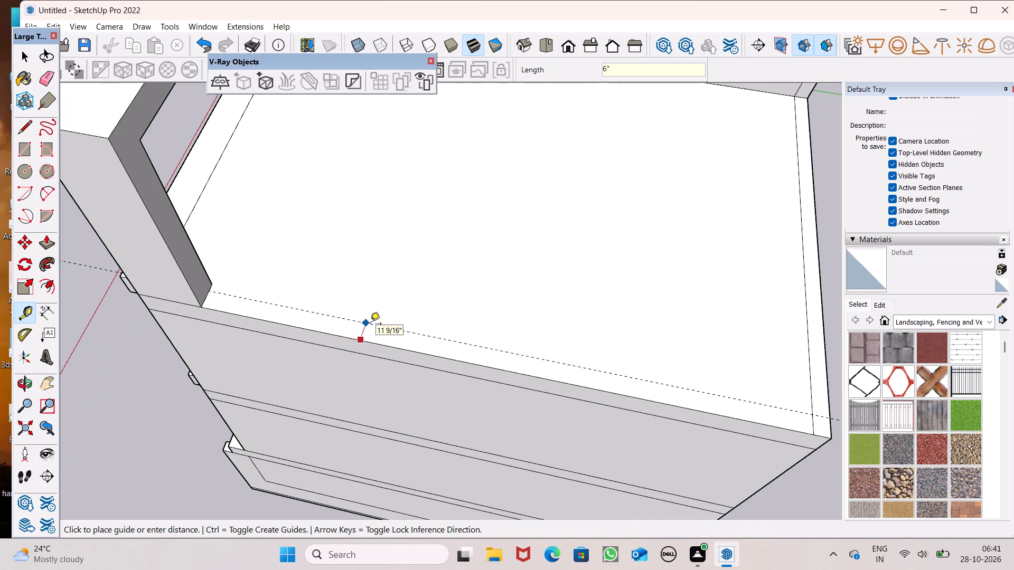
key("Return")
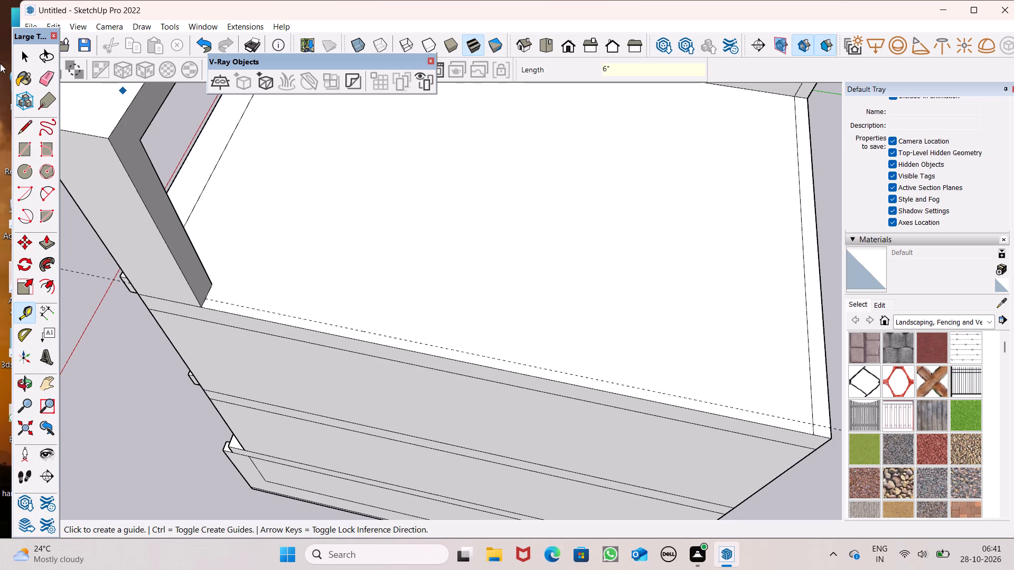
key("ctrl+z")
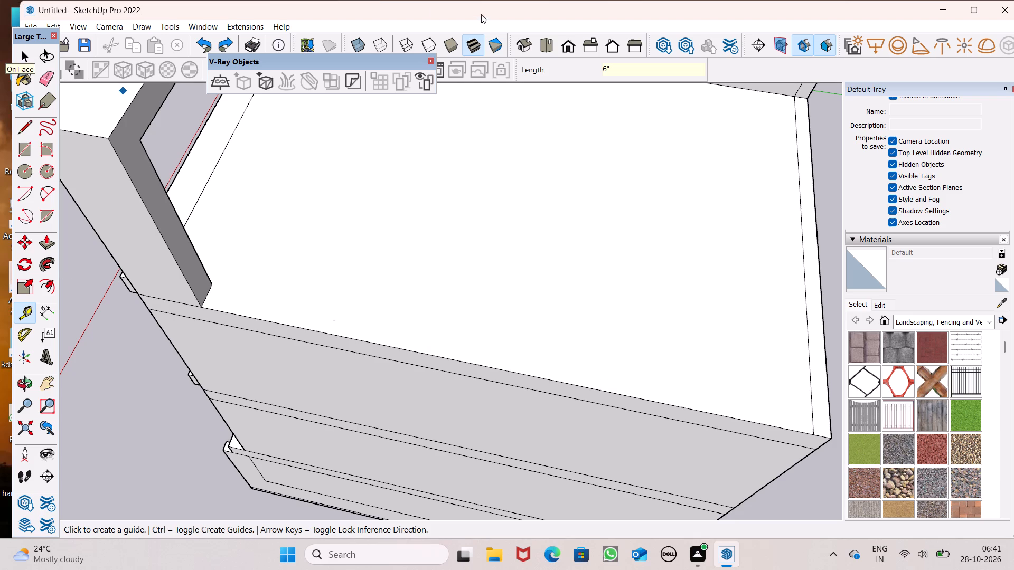
Draw a line about 28' 9" long across the terrace roof along a guide placed 9" inside its open edge.
left_click(547, 376)
key("9")
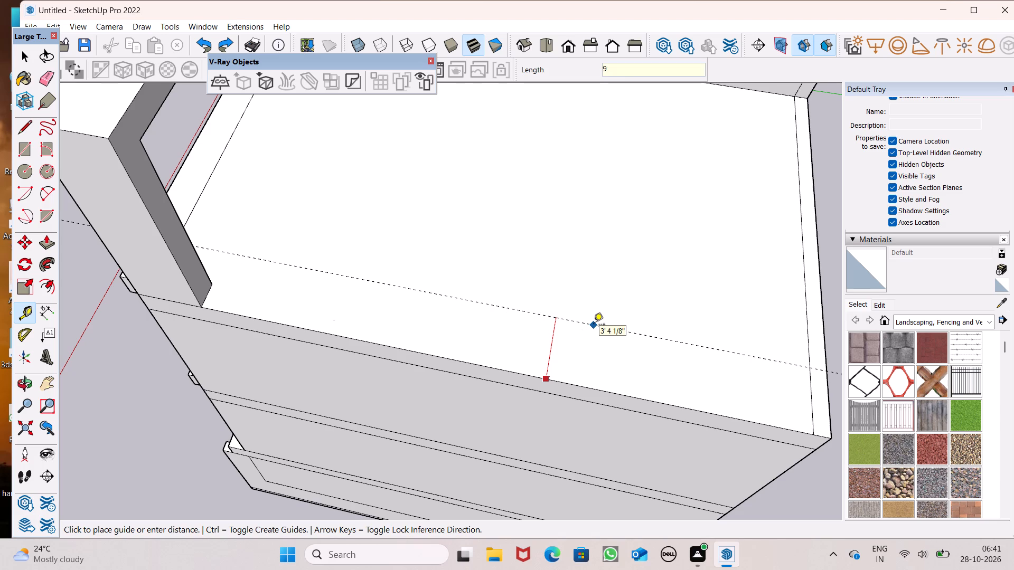
key("shift+quotedbl")
key("Return")
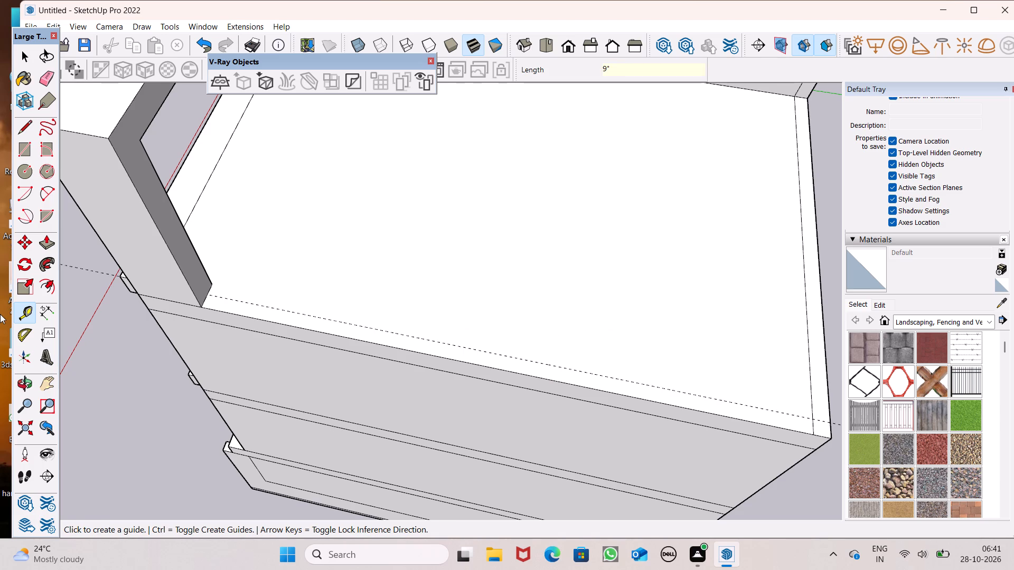
left_click(20, 129)
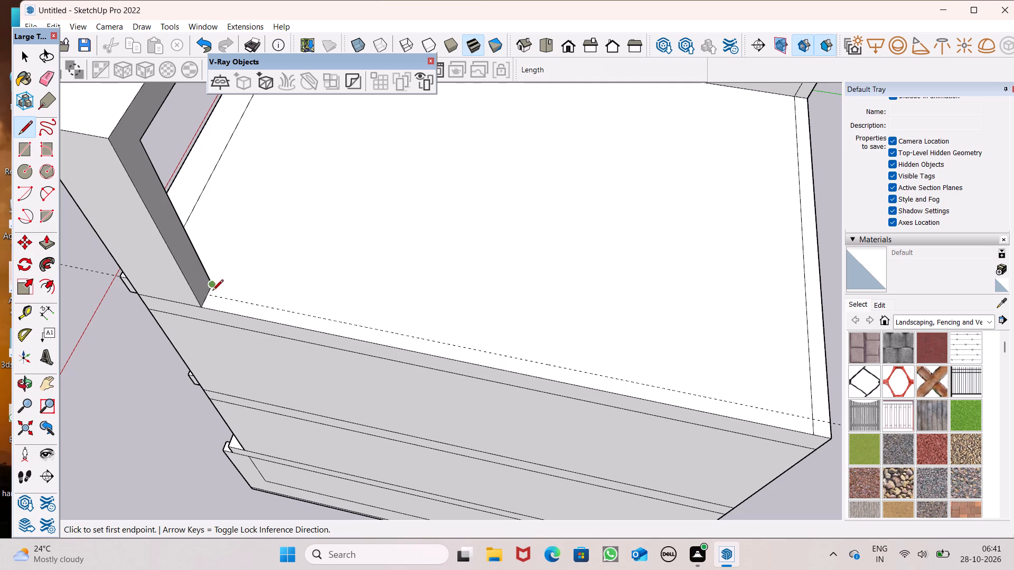
left_click(207, 294)
scroll(331, 320, "down", 5)
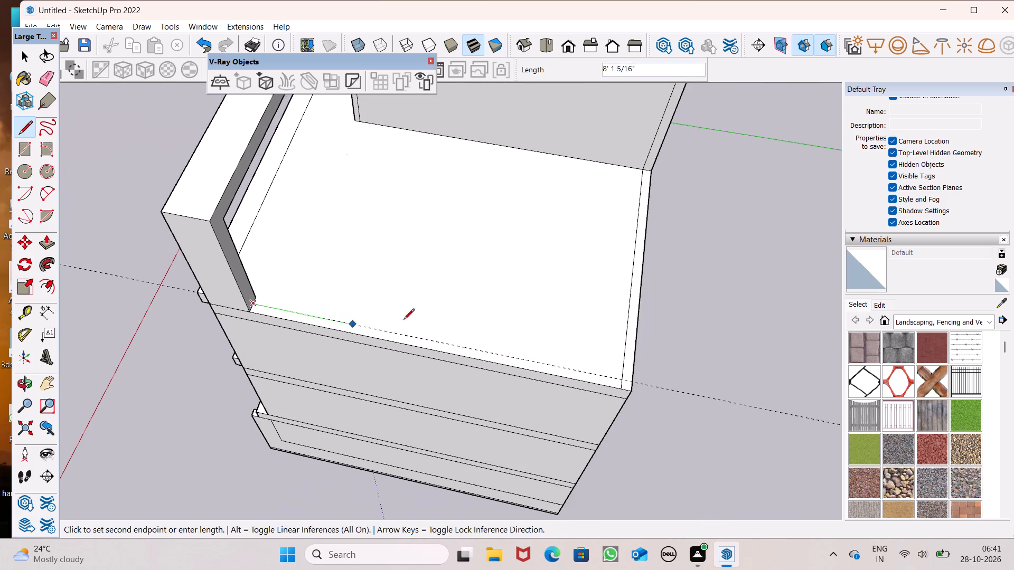
scroll(624, 384, "up", 6)
left_click(625, 375)
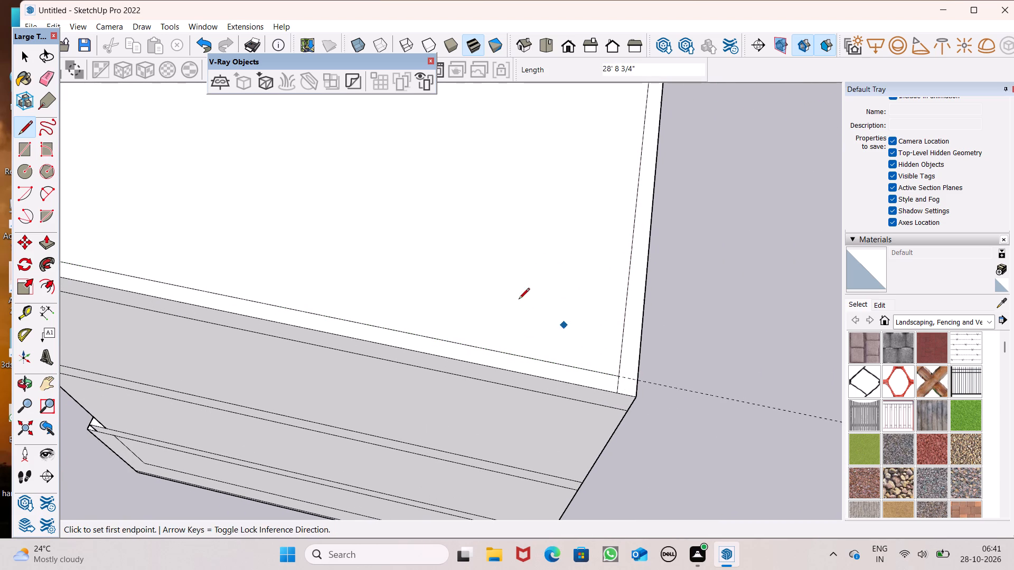
Erase the leftover line stub and the guide at the terrace roof's outer corner.
left_click_drag(39, 75, 45, 76)
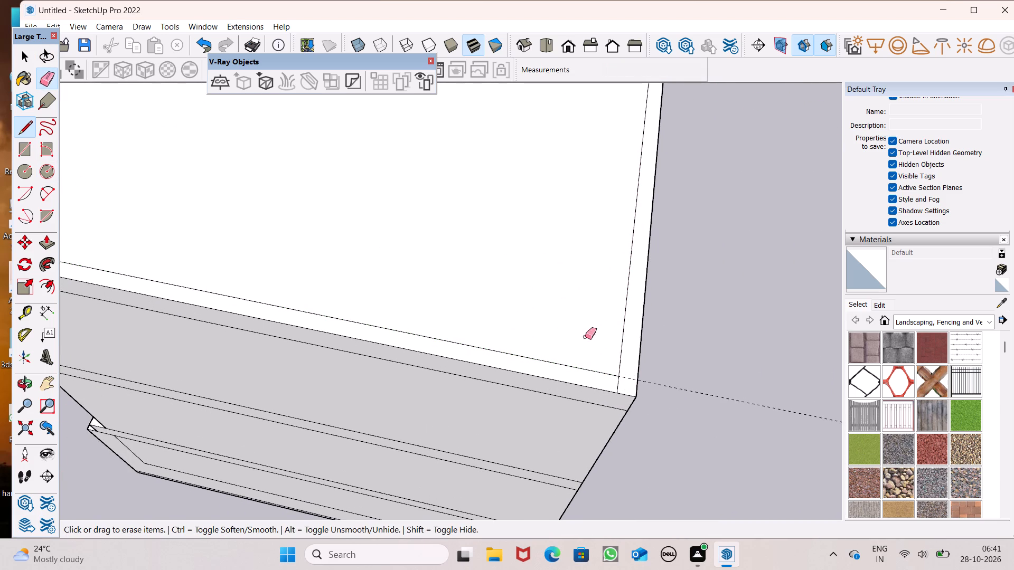
scroll(598, 343, "up", 6)
left_click(624, 401)
left_click_drag(632, 387, 637, 382)
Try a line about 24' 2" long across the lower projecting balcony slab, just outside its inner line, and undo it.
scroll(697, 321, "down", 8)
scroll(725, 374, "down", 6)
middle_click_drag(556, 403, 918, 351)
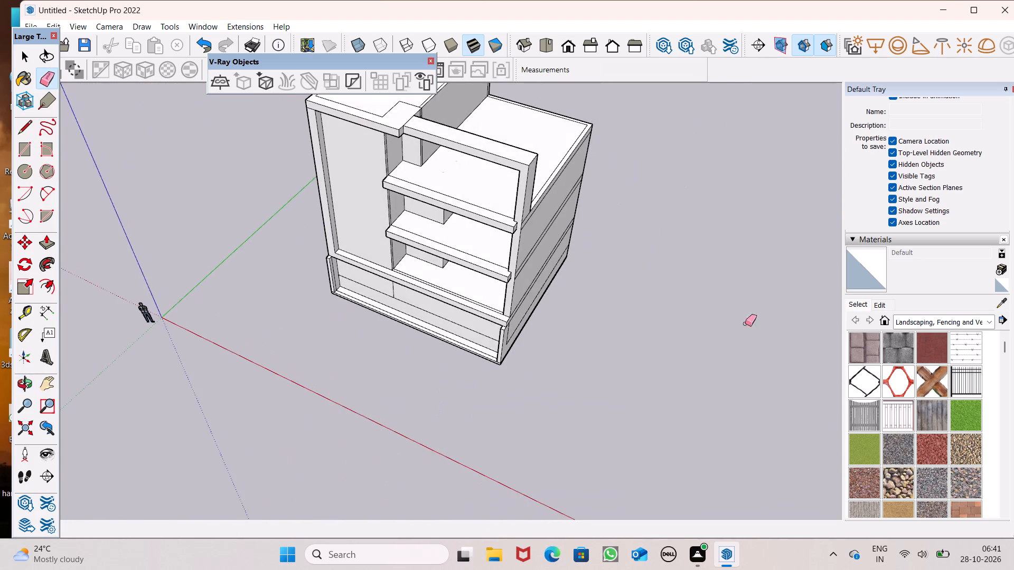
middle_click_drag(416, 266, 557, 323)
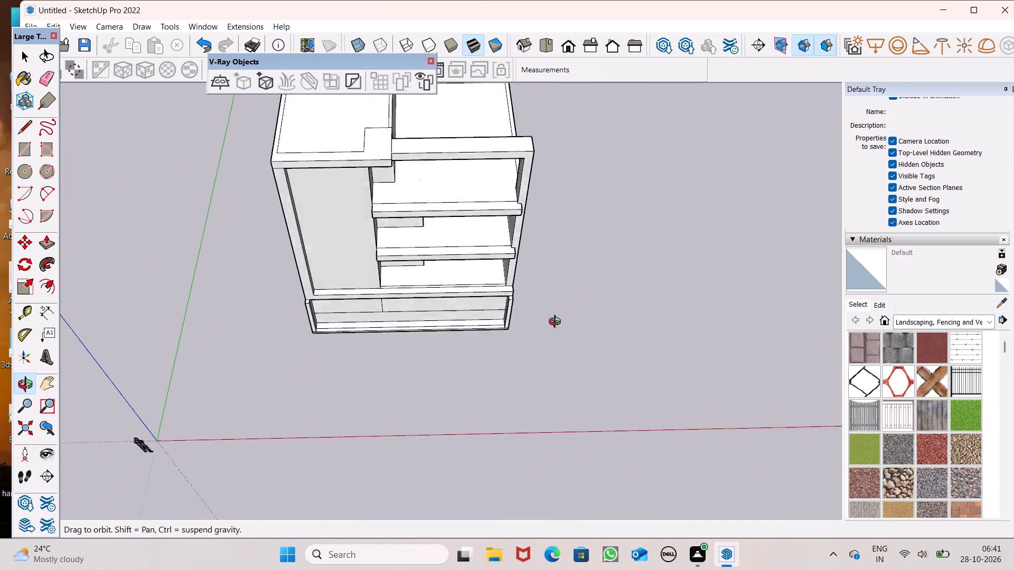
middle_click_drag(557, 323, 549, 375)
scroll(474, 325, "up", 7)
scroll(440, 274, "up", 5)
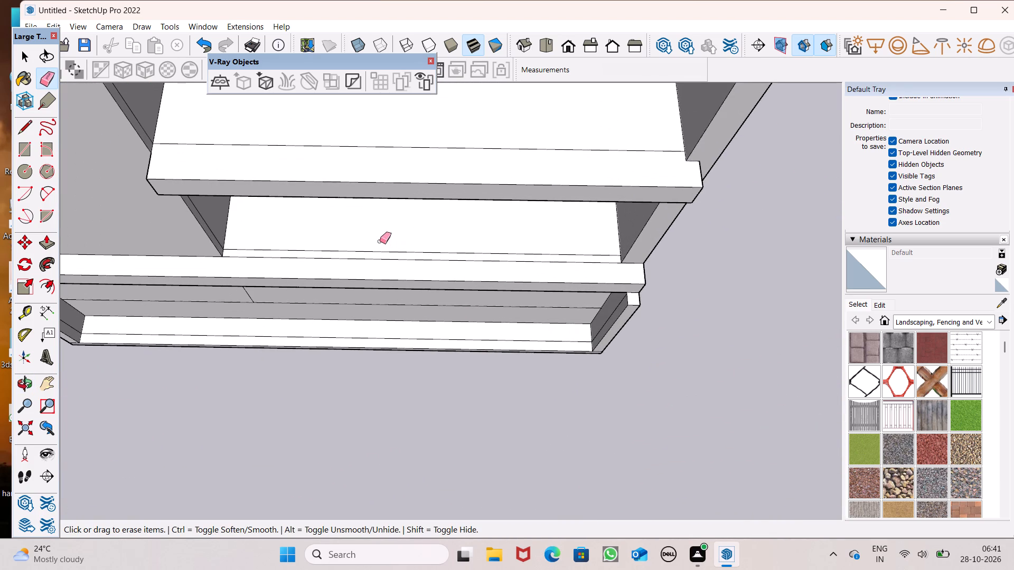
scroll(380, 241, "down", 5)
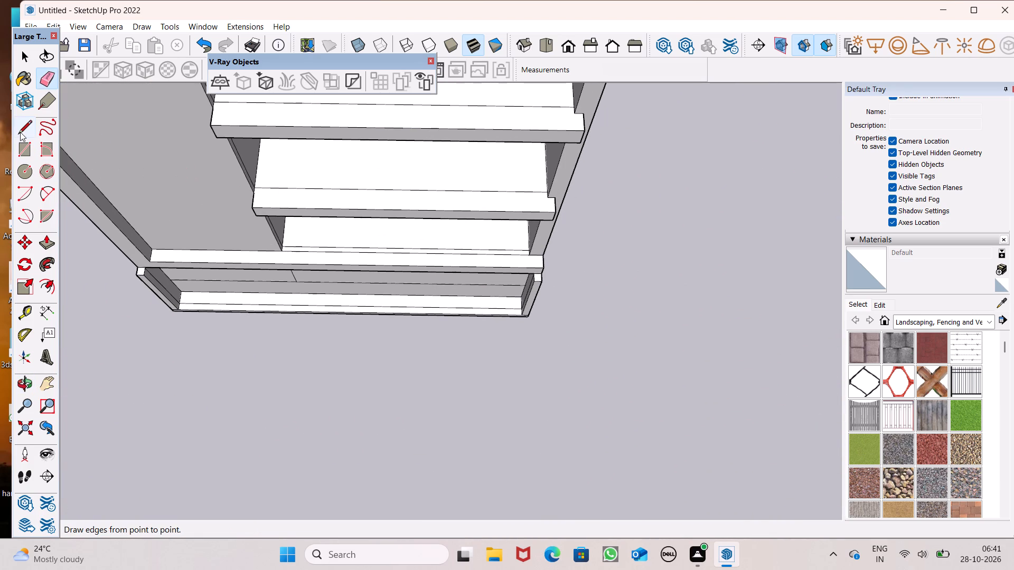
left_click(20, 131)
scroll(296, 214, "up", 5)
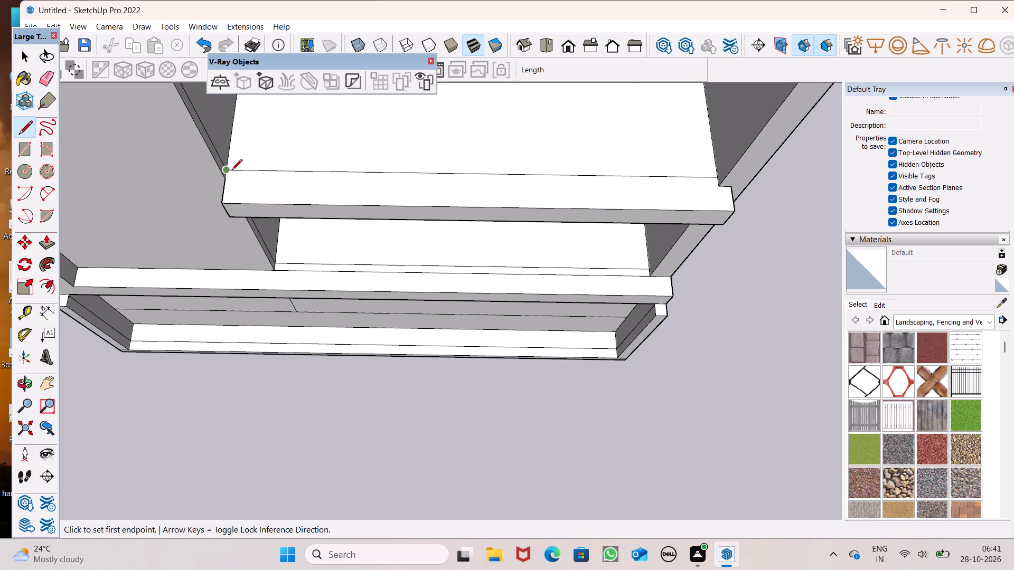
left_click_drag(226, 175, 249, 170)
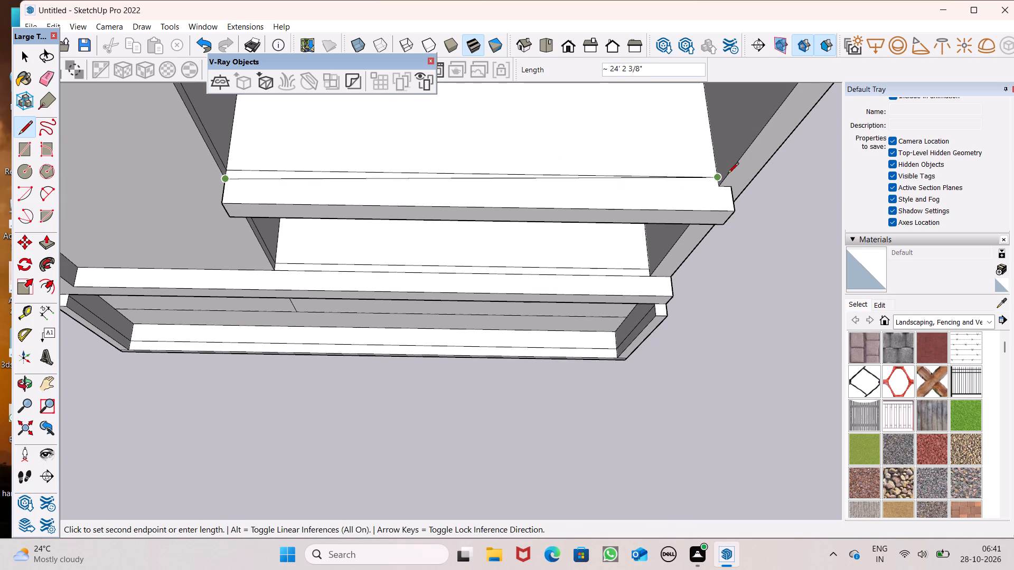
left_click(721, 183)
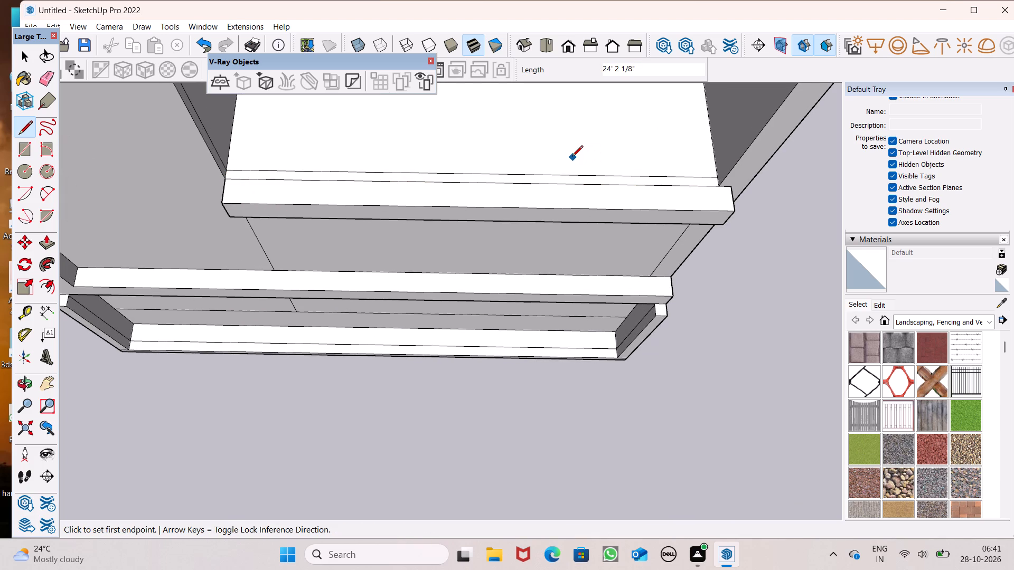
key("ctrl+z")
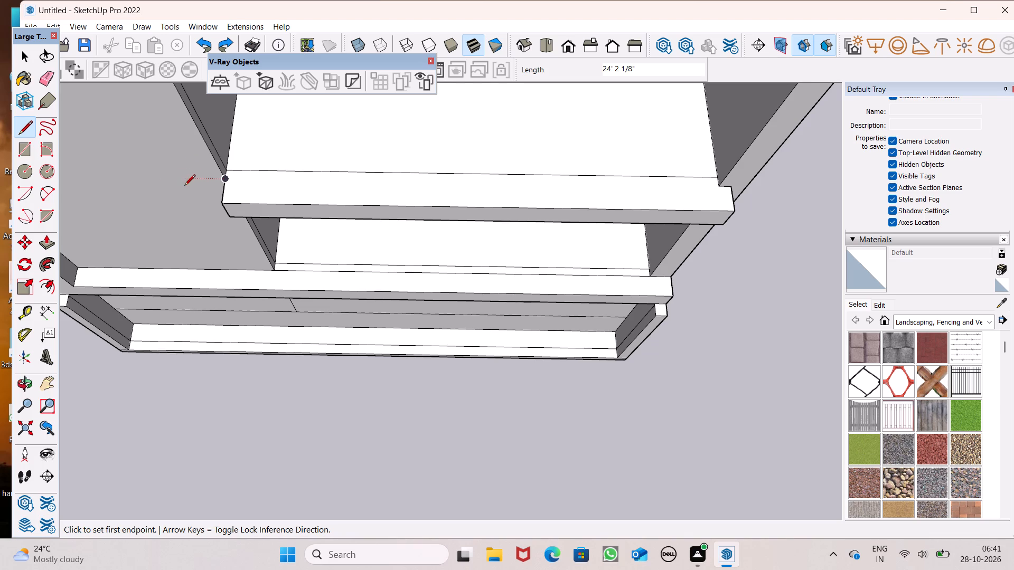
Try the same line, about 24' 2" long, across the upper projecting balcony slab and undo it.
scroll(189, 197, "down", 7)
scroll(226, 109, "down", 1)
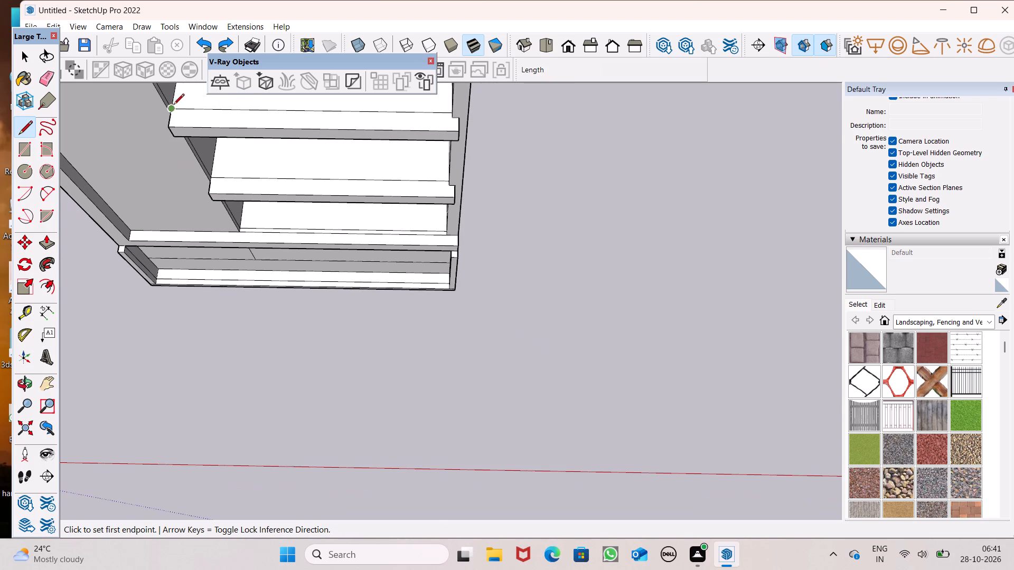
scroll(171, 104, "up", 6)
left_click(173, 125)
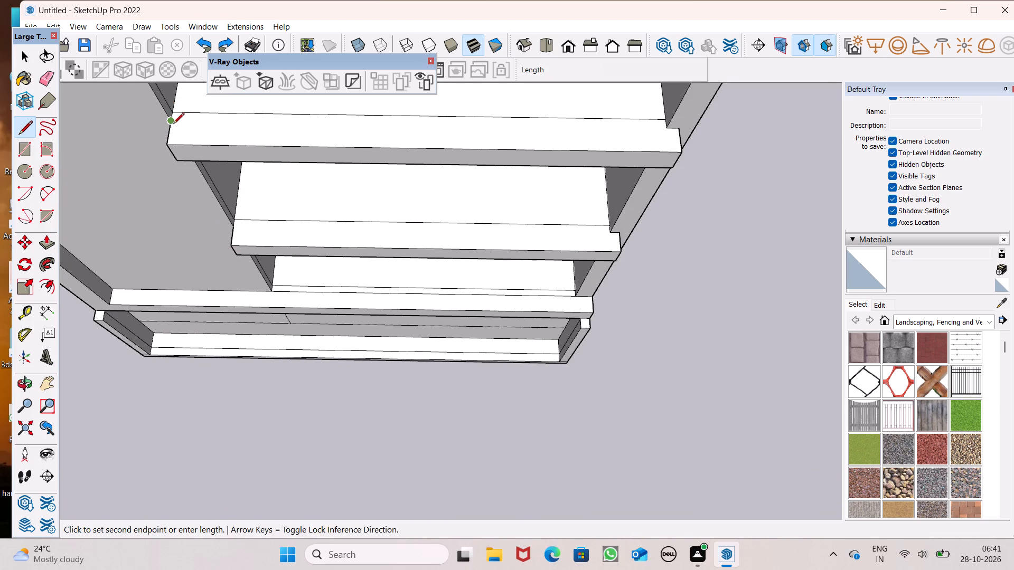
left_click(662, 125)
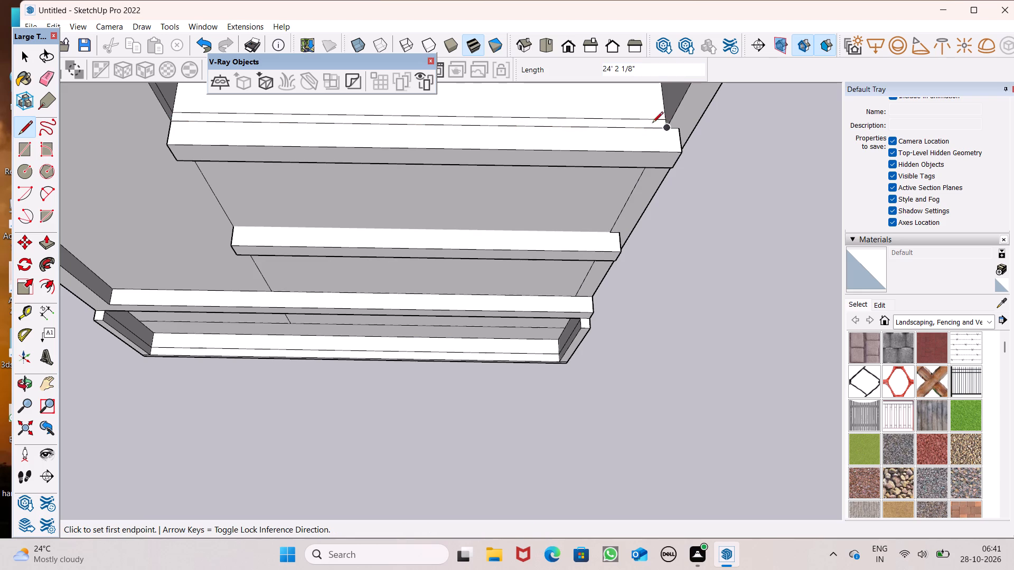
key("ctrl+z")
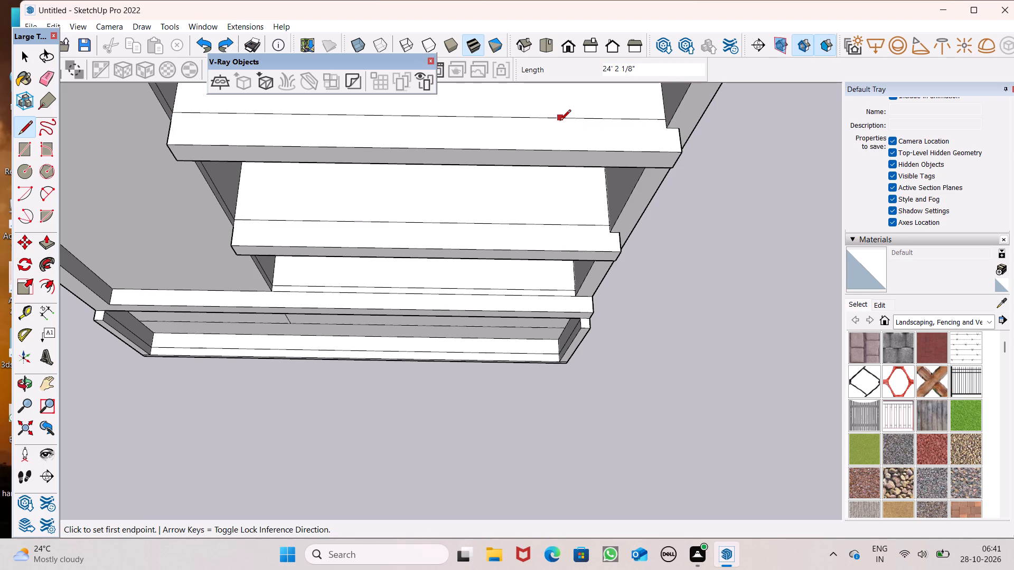
Place a guide 2" outward from the inner line on the lower projecting balcony slab.
scroll(367, 285, "down", 4)
middle_click_drag(530, 351, 533, 348)
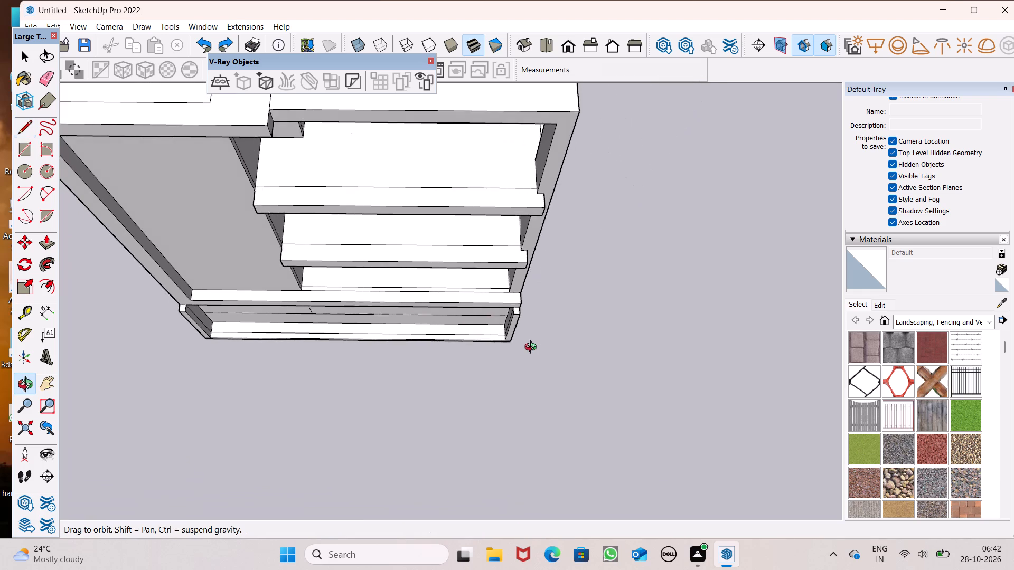
middle_click_drag(533, 348, 517, 288)
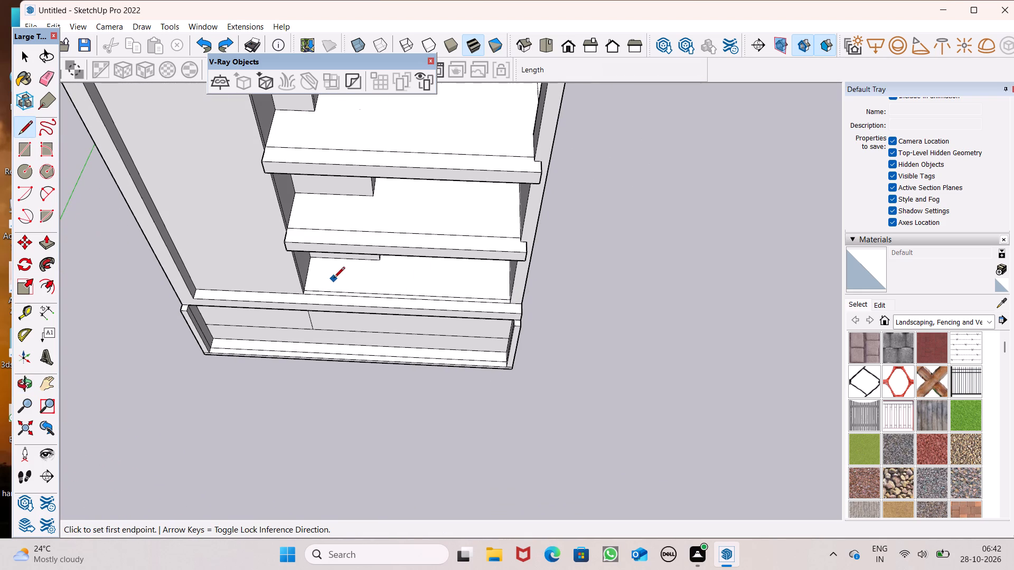
key("space")
scroll(309, 197, "up", 7)
scroll(374, 256, "down", 4)
middle_click_drag(403, 252, 402, 317)
scroll(402, 317, "up", 7)
left_click(25, 306)
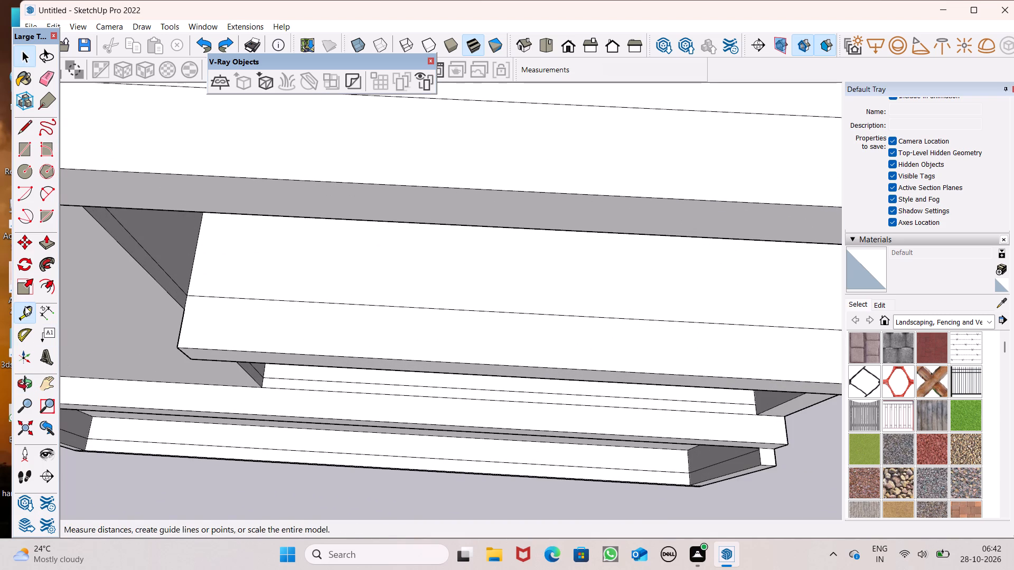
scroll(214, 318, "up", 2)
left_click(350, 298)
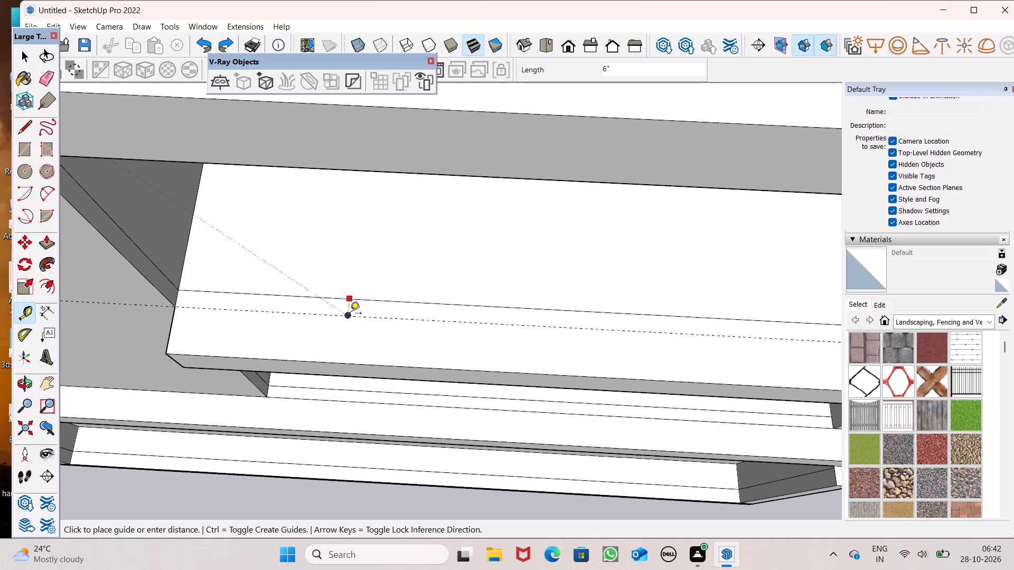
key("2")
key("shift+quotedbl")
key("Return")
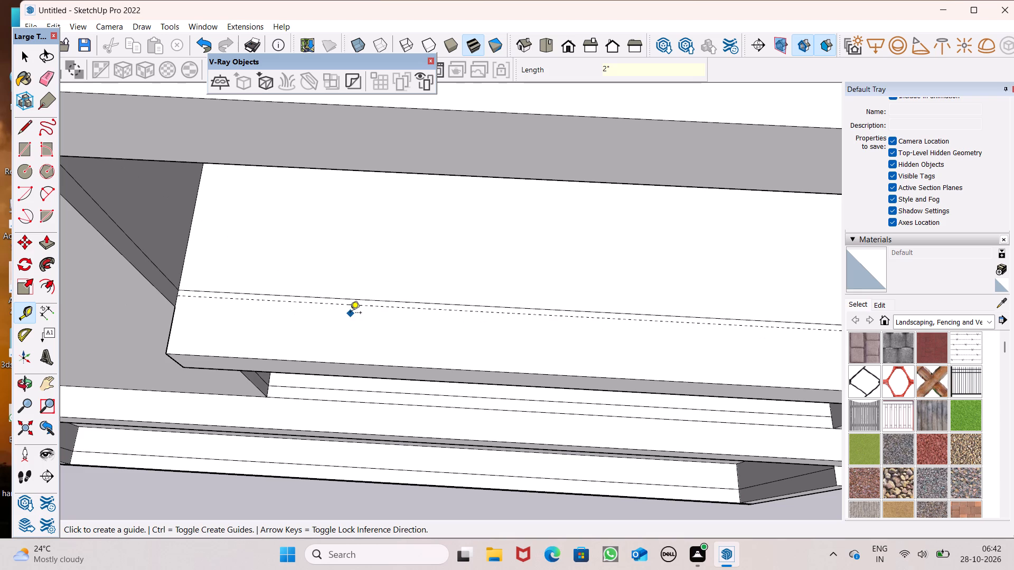
Draw a line about 24' 2" long along the guide across the lower projecting balcony slab.
scroll(363, 268, "down", 6)
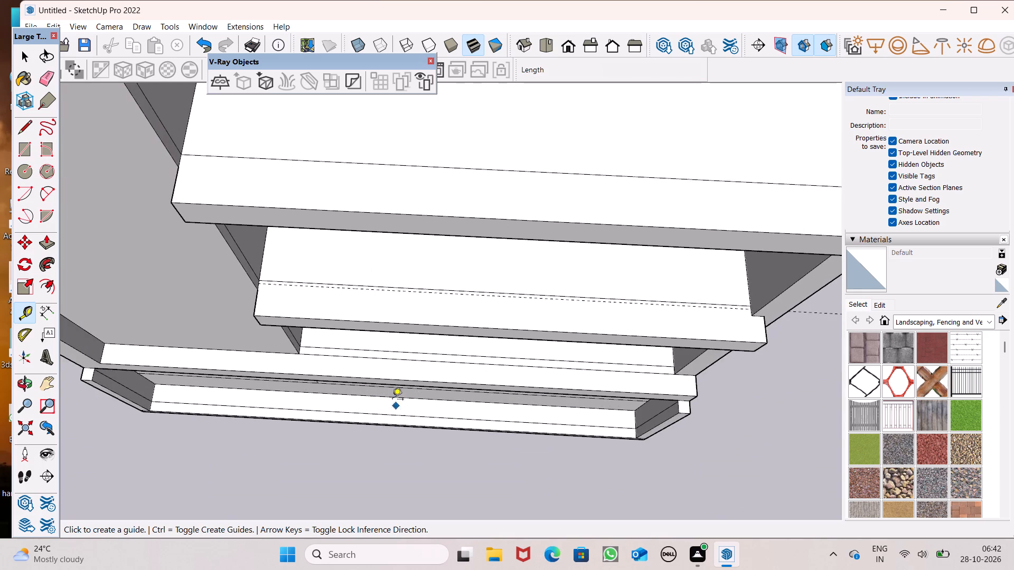
scroll(392, 397, "up", 6)
scroll(384, 364, "down", 5)
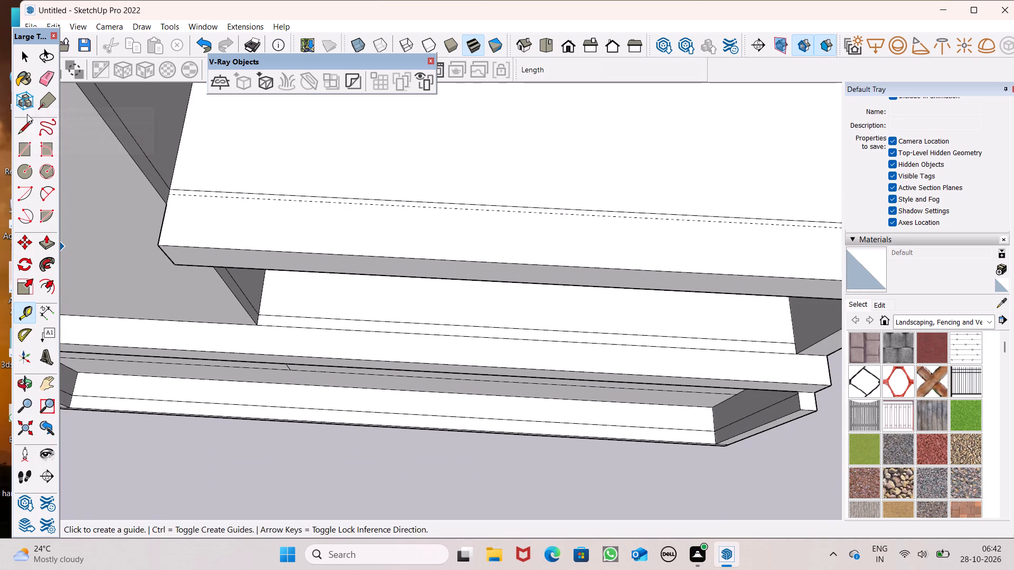
left_click(15, 130)
left_click(28, 126)
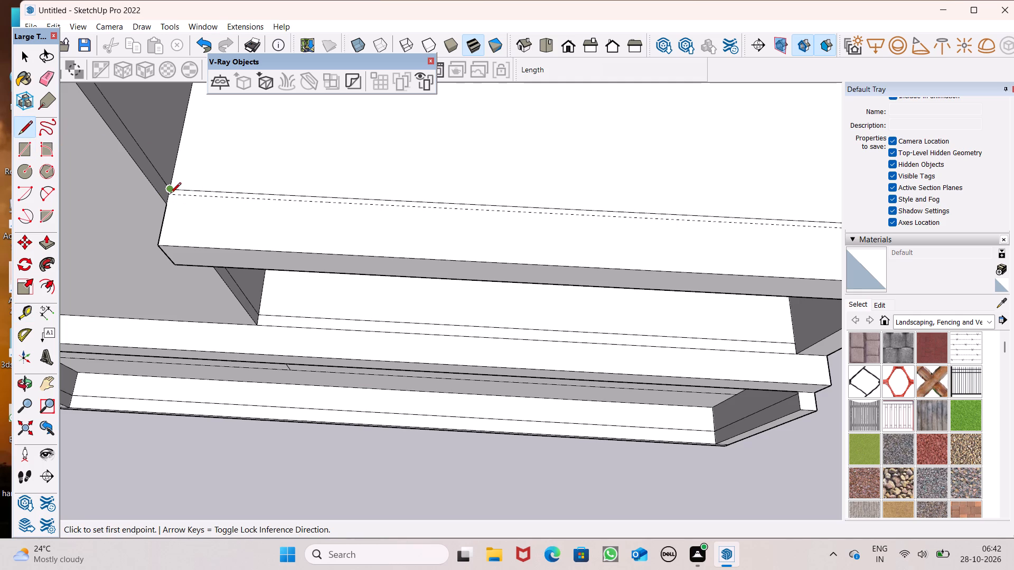
scroll(171, 198, "up", 8)
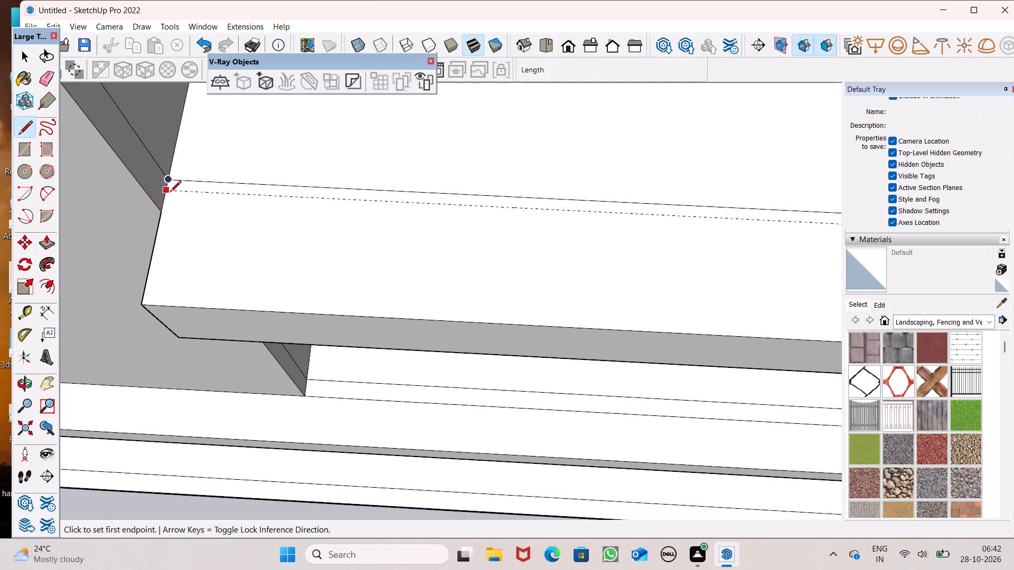
left_click(170, 193)
scroll(269, 211, "down", 17)
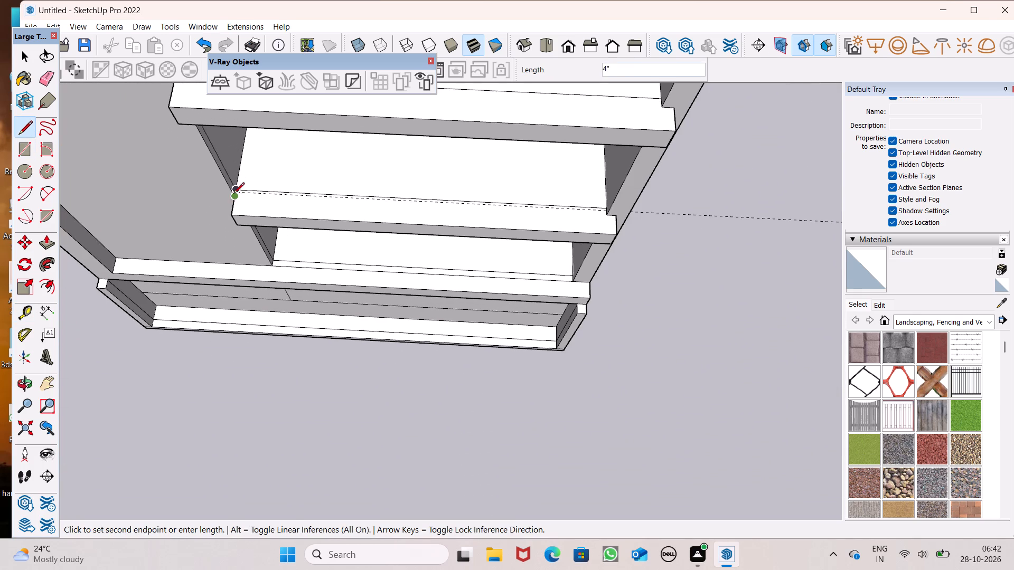
scroll(600, 242, "up", 6)
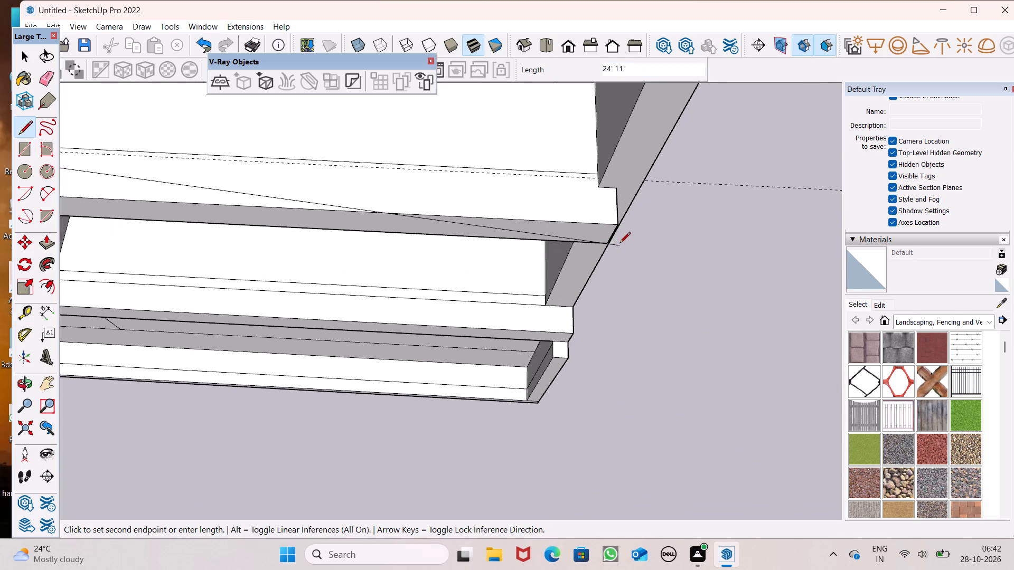
scroll(588, 198, "up", 6)
left_click(607, 164)
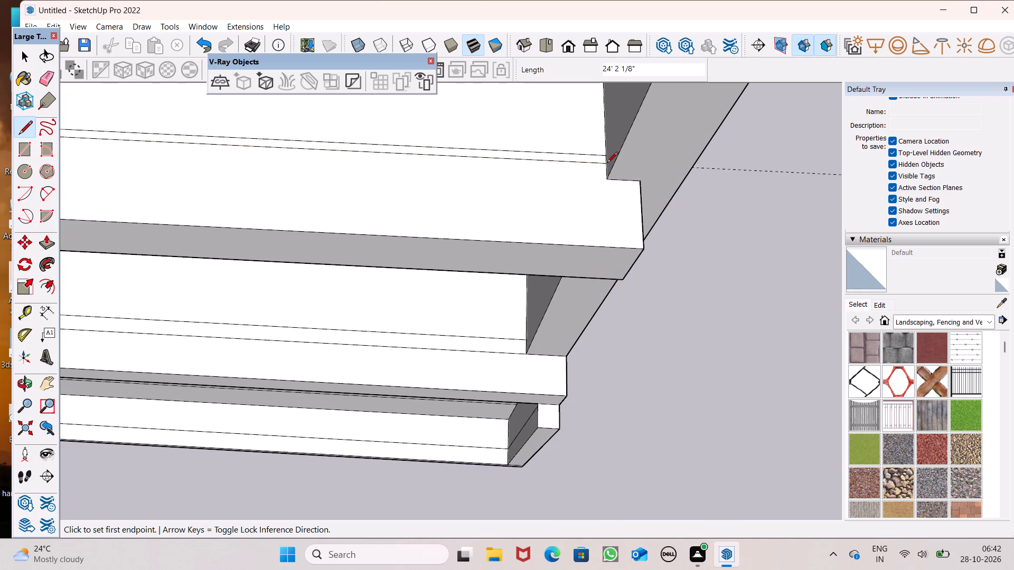
Erase the guide running along the lower projecting balcony slab.
scroll(587, 147, "down", 7)
scroll(614, 275, "down", 7)
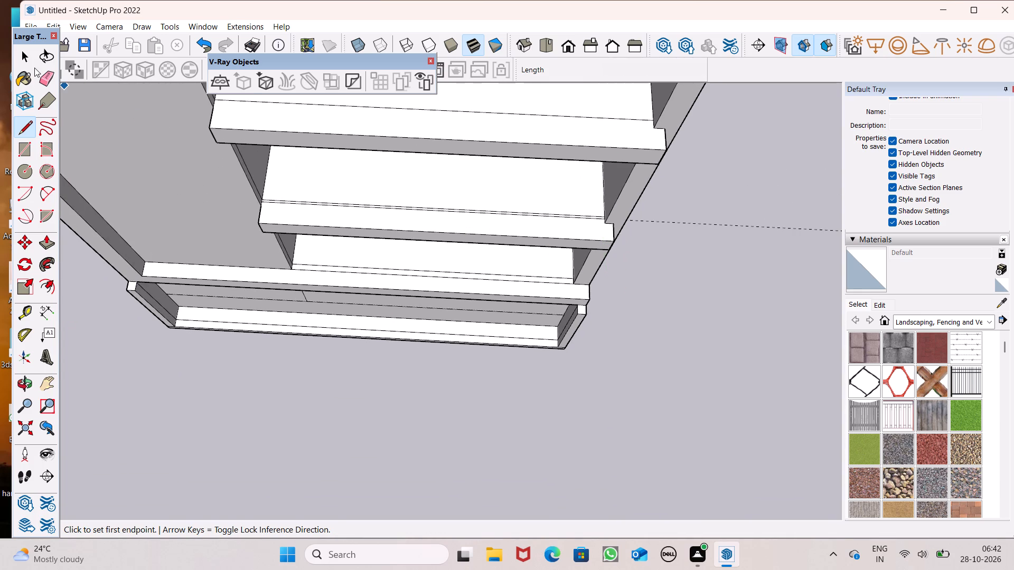
left_click(44, 72)
left_click_drag(708, 223, 708, 229)
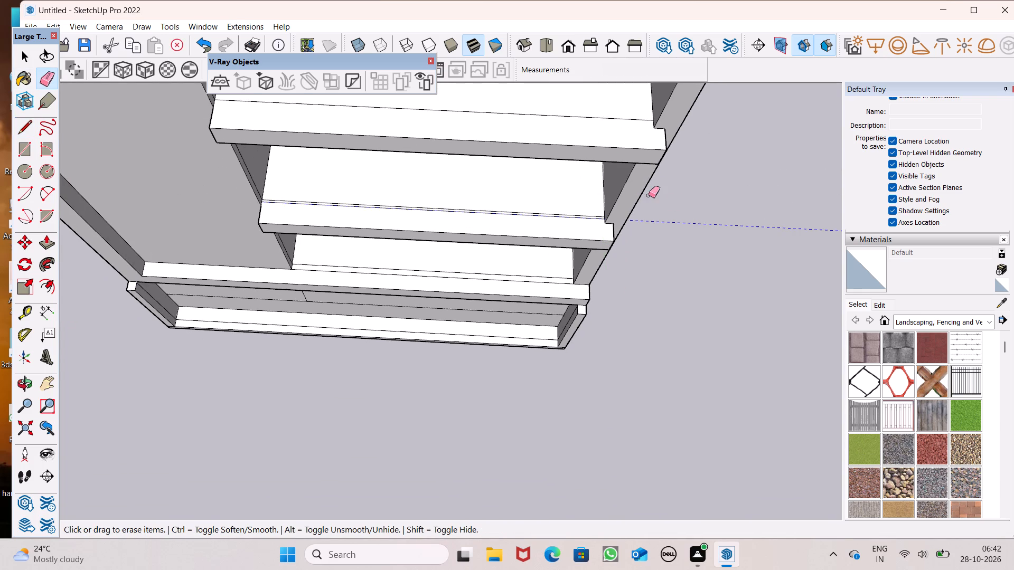
Place a guide 2" outward from the inner line on the upper projecting balcony slab.
scroll(618, 307, "down", 6)
scroll(558, 213, "up", 7)
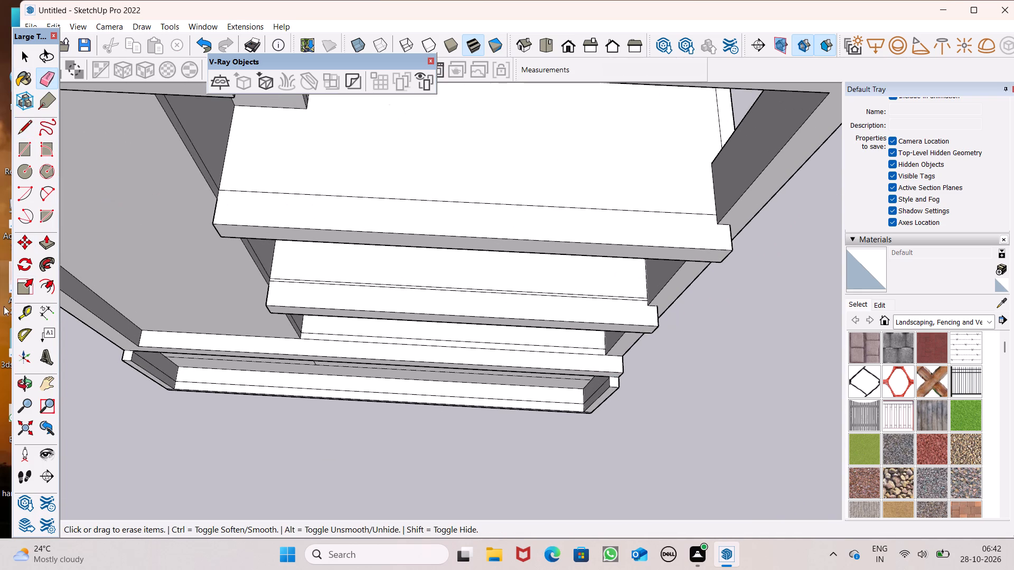
left_click_drag(12, 319, 17, 318)
left_click(26, 311)
scroll(344, 228, "up", 3)
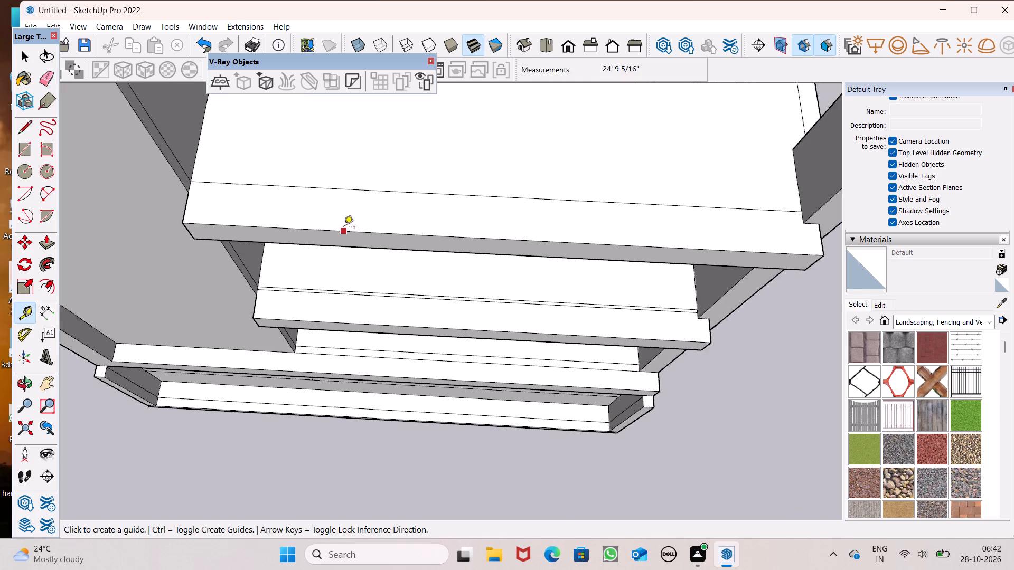
scroll(344, 228, "up", 2)
left_click(343, 177)
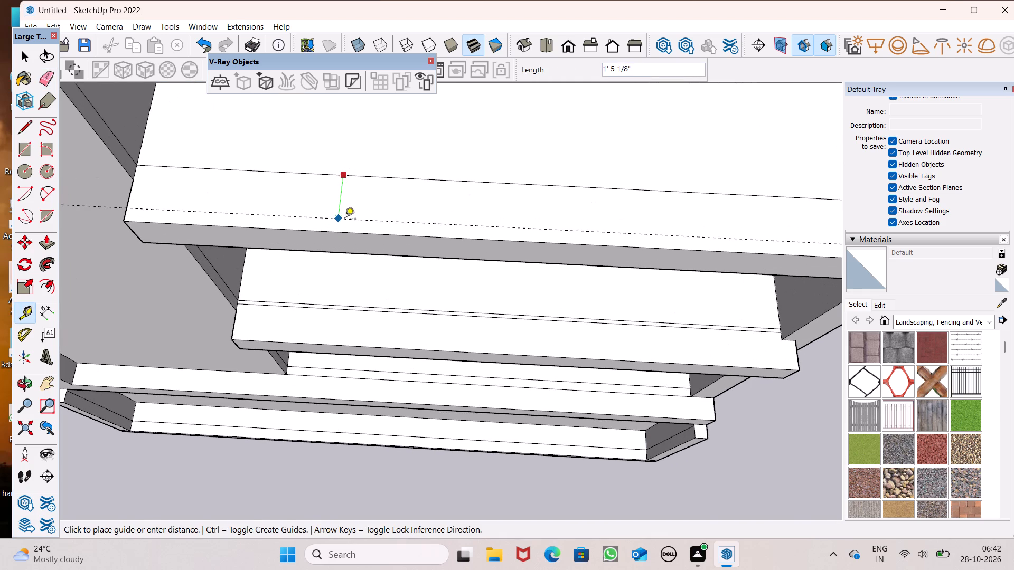
type("2\"")
key("Return")
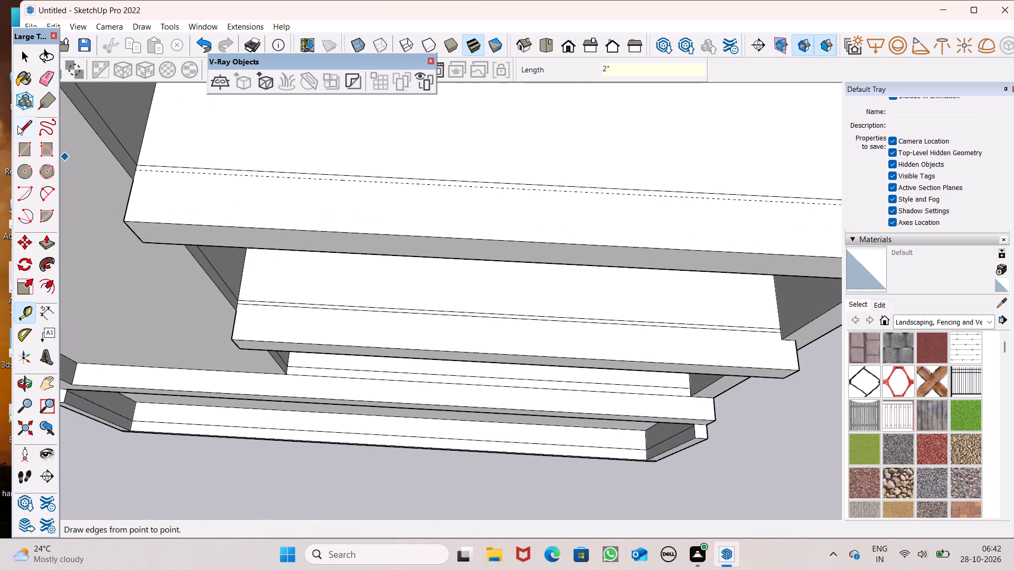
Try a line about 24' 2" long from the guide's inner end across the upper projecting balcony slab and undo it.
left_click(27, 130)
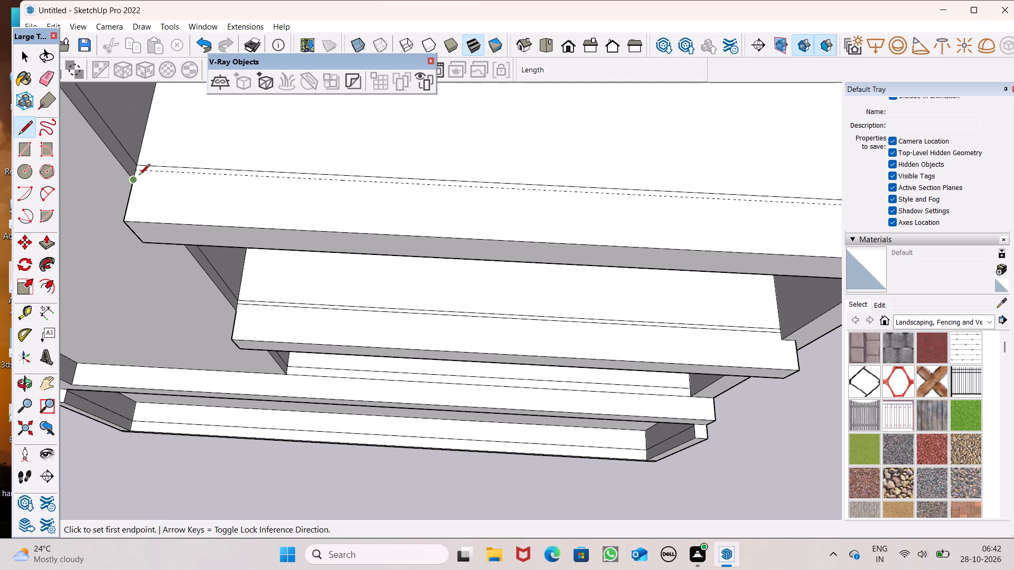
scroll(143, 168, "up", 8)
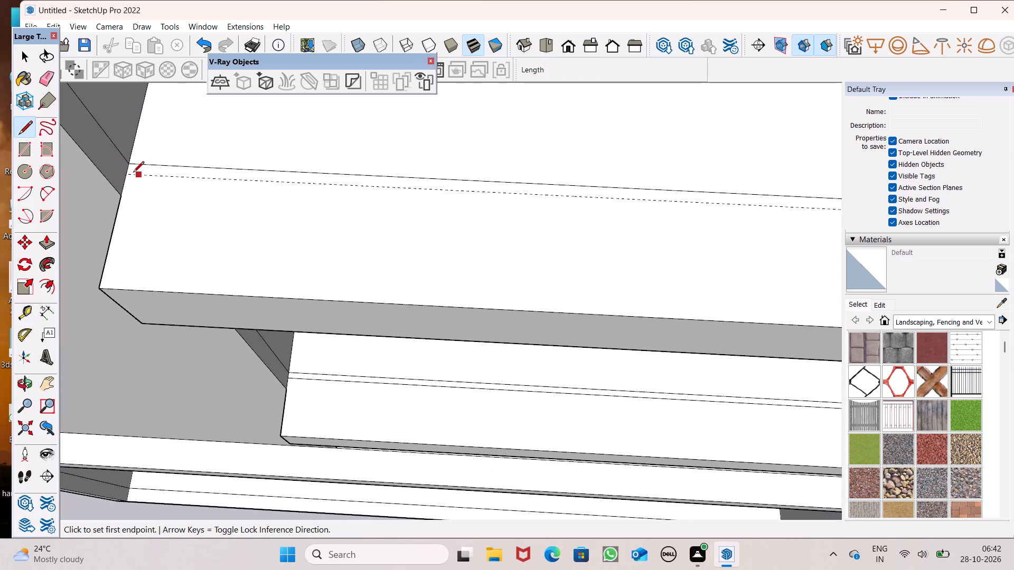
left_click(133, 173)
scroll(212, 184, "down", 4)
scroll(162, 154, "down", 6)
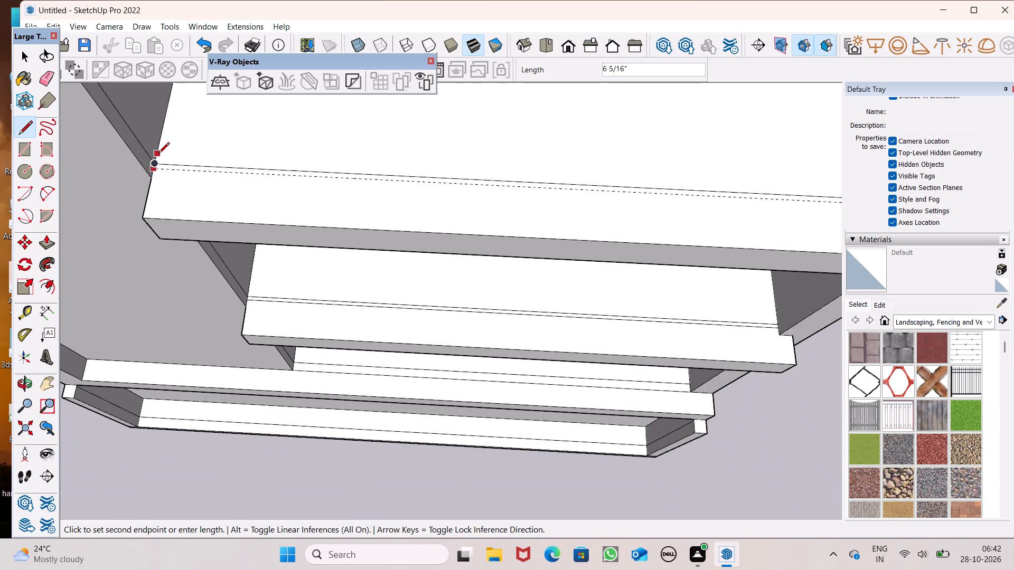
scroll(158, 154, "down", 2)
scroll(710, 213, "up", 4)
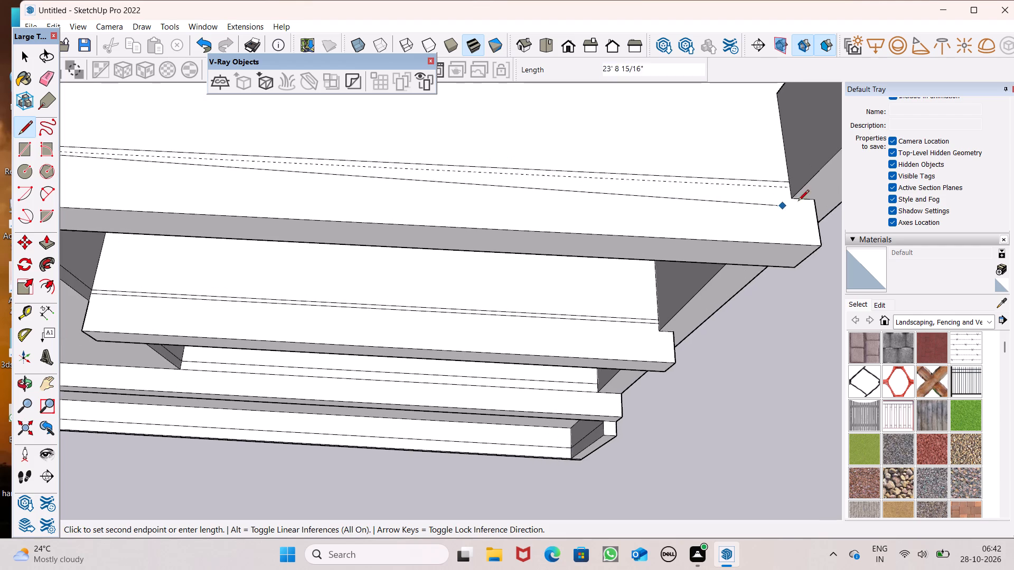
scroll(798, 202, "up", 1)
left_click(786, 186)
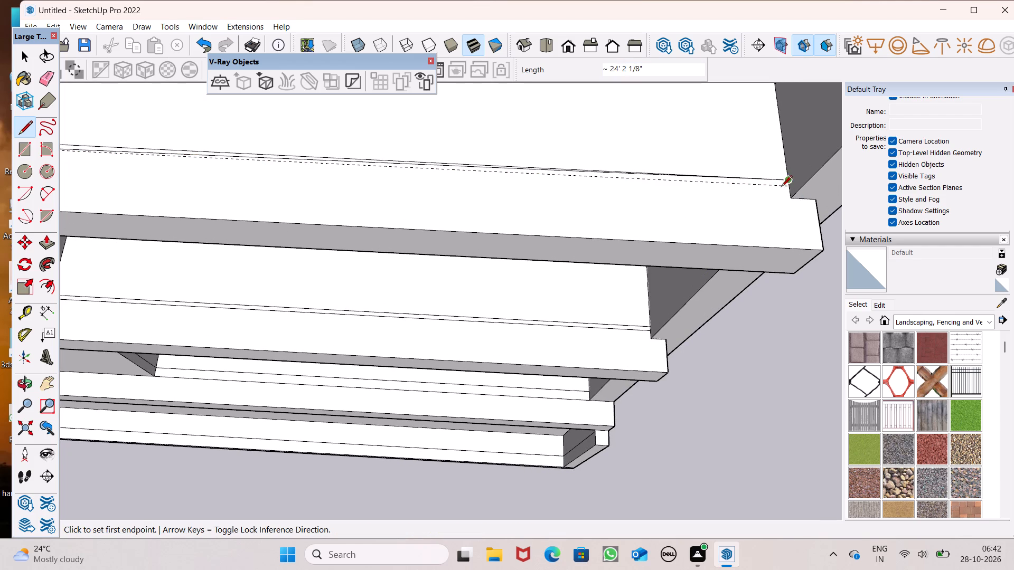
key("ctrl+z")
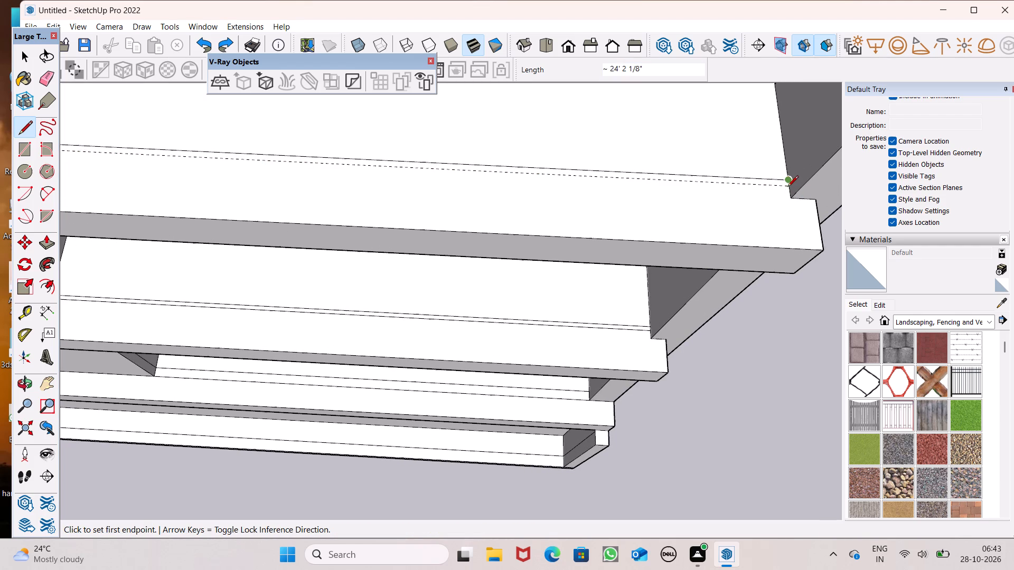
Draw a line about 24' 2" long exactly along the guide across the upper projecting balcony slab.
scroll(783, 137, "down", 7)
scroll(241, 144, "up", 3)
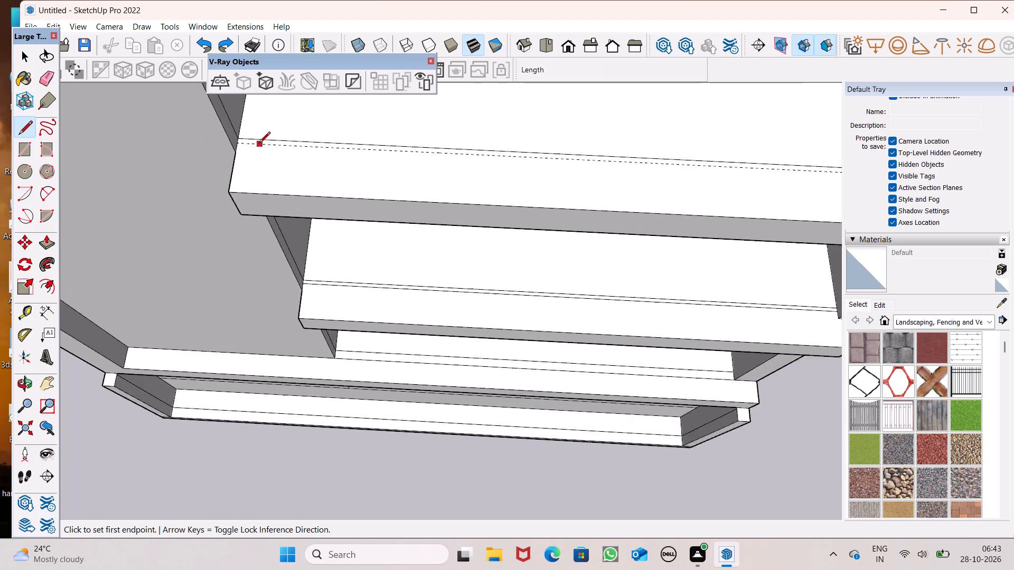
scroll(259, 144, "up", 2)
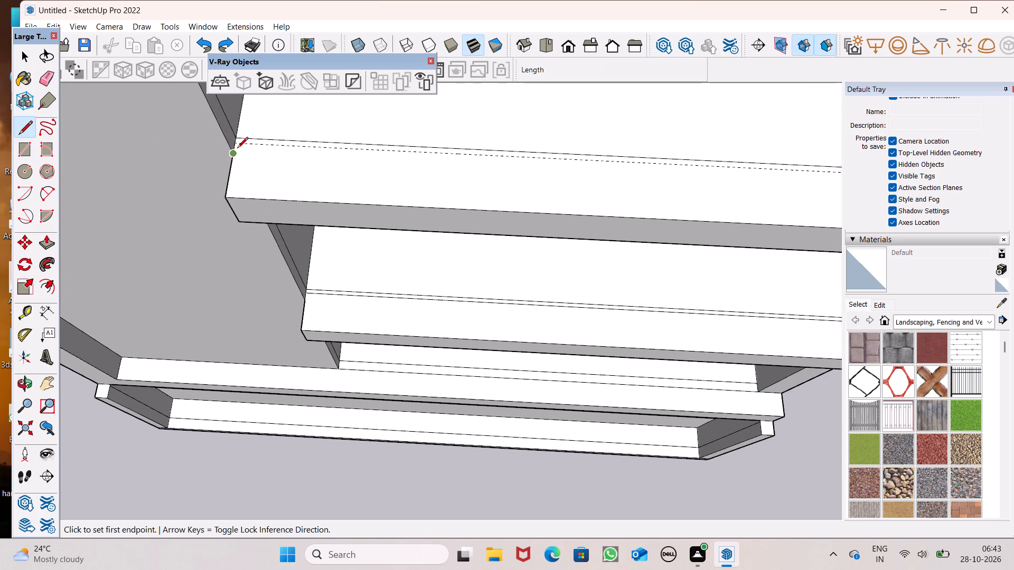
scroll(237, 141, "up", 15)
left_click(226, 150)
scroll(269, 182, "down", 5)
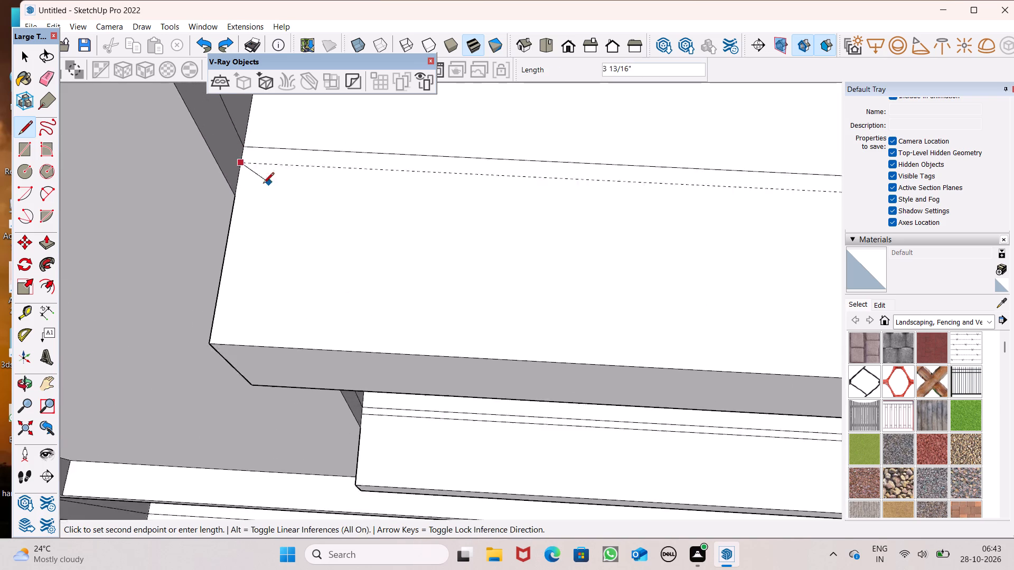
scroll(263, 184, "down", 3)
scroll(73, 188, "down", 7)
scroll(31, 217, "down", 7)
scroll(247, 194, "down", 14)
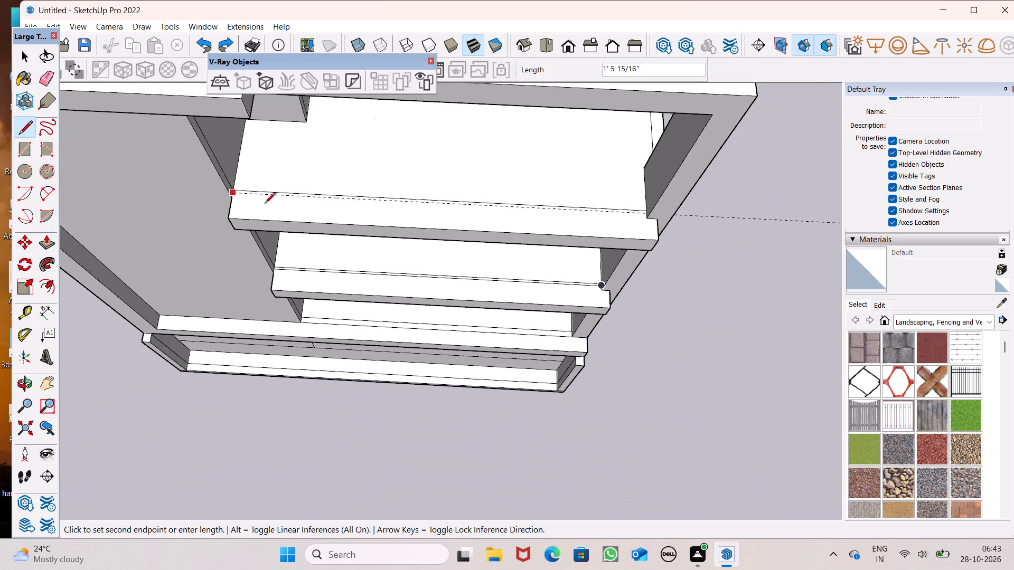
scroll(671, 204, "up", 8)
scroll(591, 223, "up", 6)
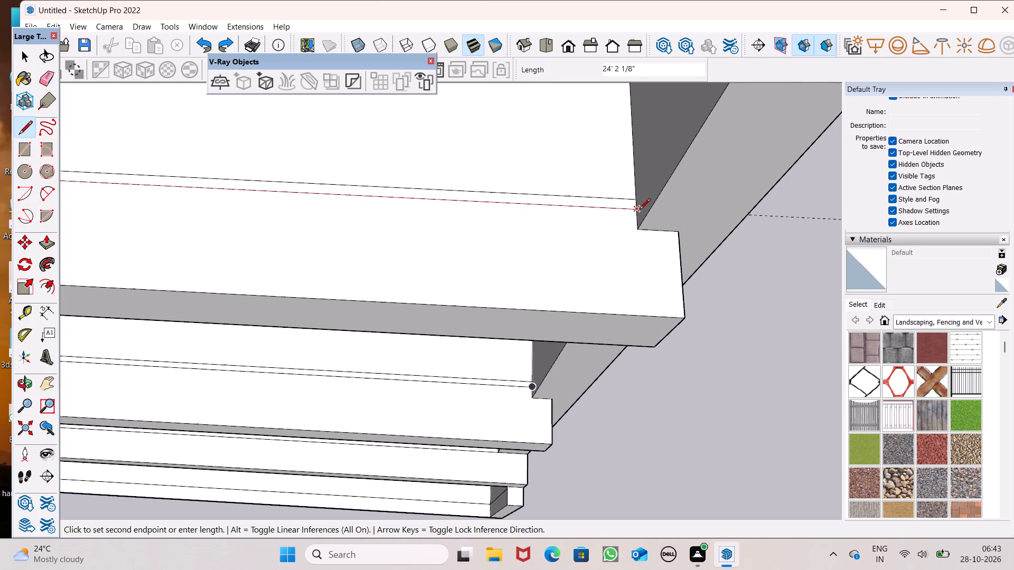
left_click(640, 210)
Erase the guide running along the upper projecting balcony slab.
scroll(502, 187, "down", 8)
left_click(41, 82)
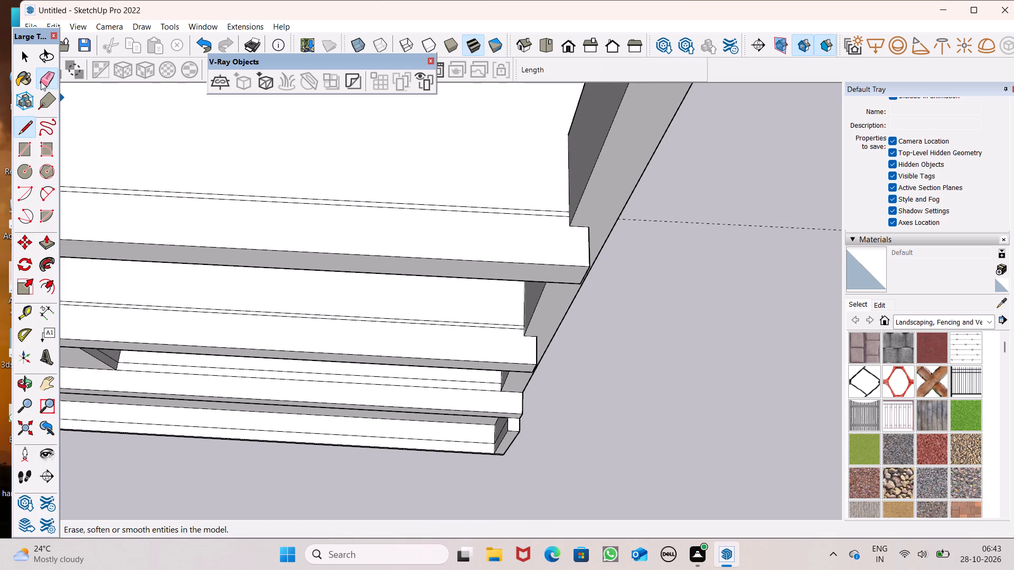
left_click_drag(689, 222, 698, 234)
Draw a freestanding vertical rectangle about 15' 4" by 11' 9" beside the building, parallel to its front facade.
scroll(703, 278, "down", 9)
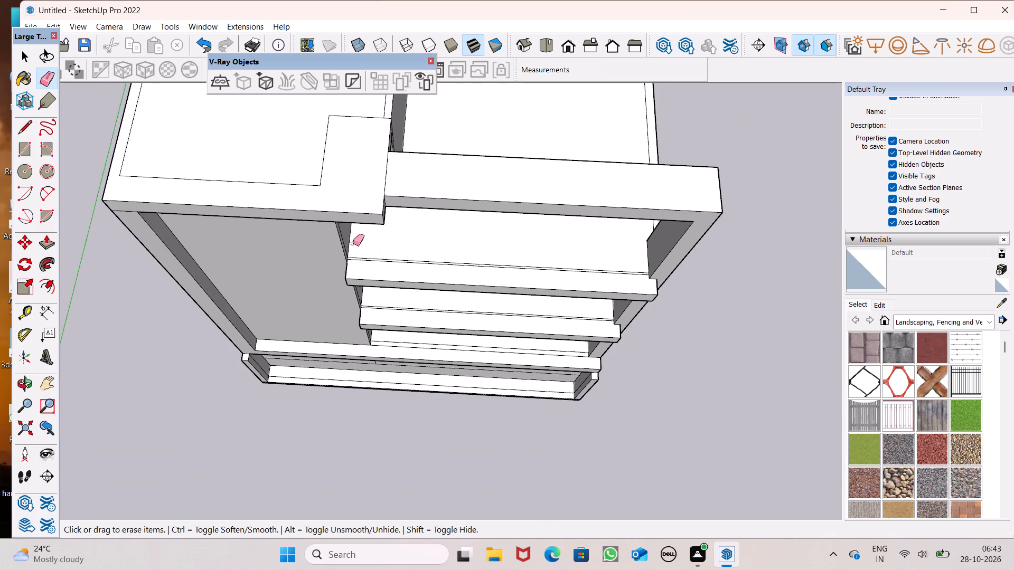
scroll(224, 227, "up", 1)
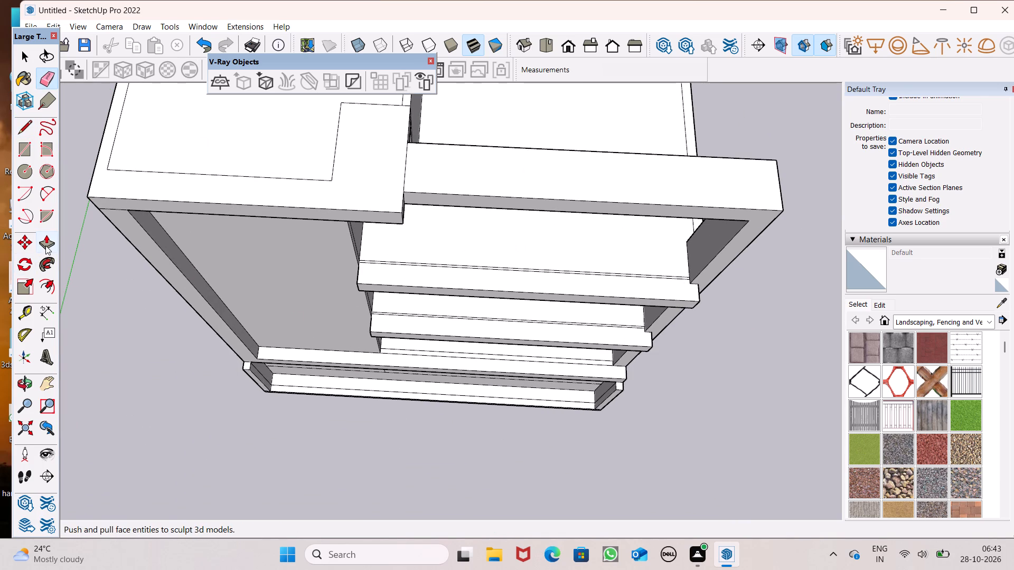
left_click(45, 245)
middle_click_drag(289, 291, 299, 109)
scroll(299, 109, "up", 1)
scroll(29, 174, "down", 2)
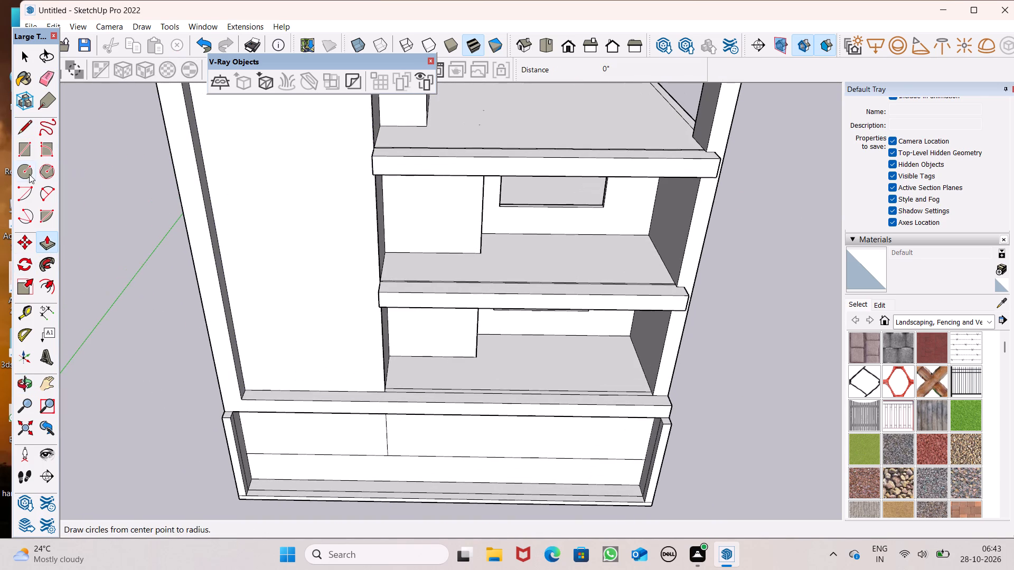
scroll(29, 174, "down", 4)
left_click(31, 145)
scroll(70, 212, "down", 7)
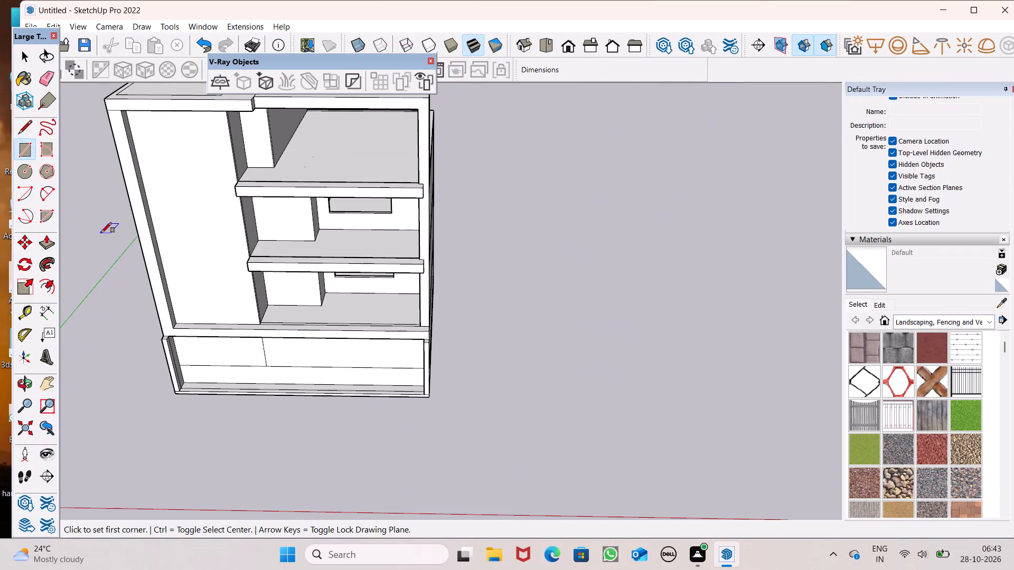
middle_click_drag(652, 368, 651, 232)
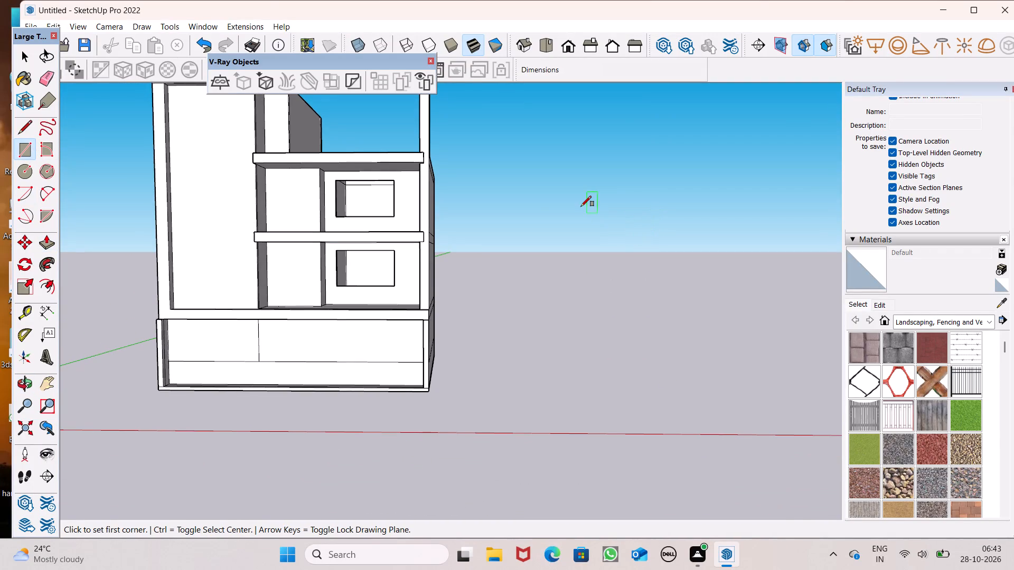
left_click(506, 243)
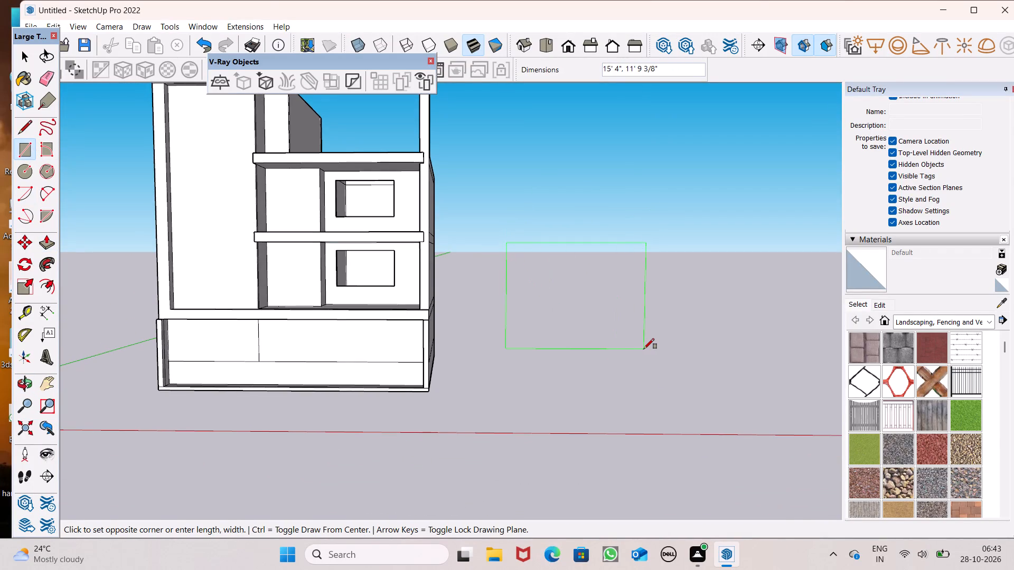
left_click(644, 349)
key("space")
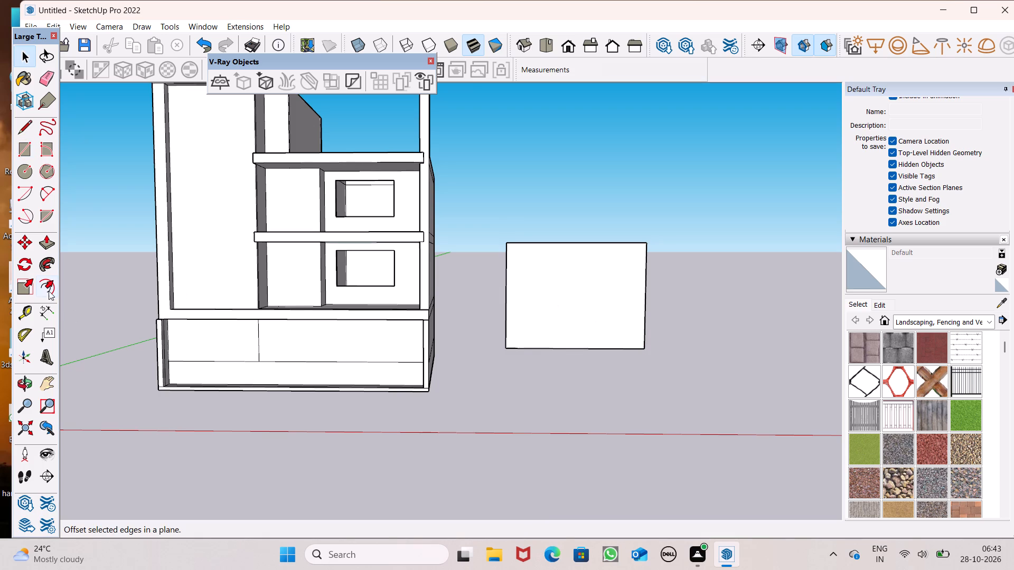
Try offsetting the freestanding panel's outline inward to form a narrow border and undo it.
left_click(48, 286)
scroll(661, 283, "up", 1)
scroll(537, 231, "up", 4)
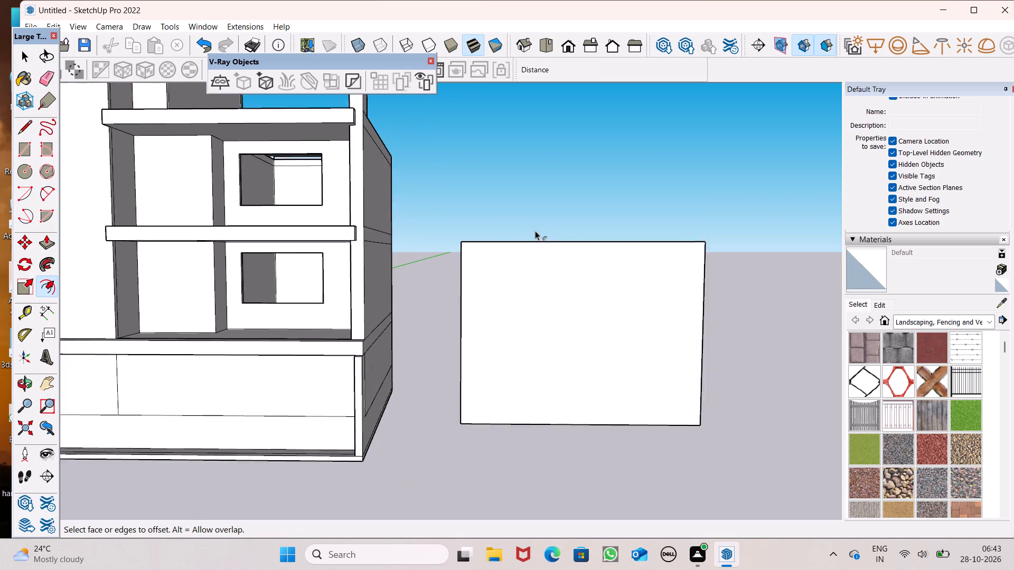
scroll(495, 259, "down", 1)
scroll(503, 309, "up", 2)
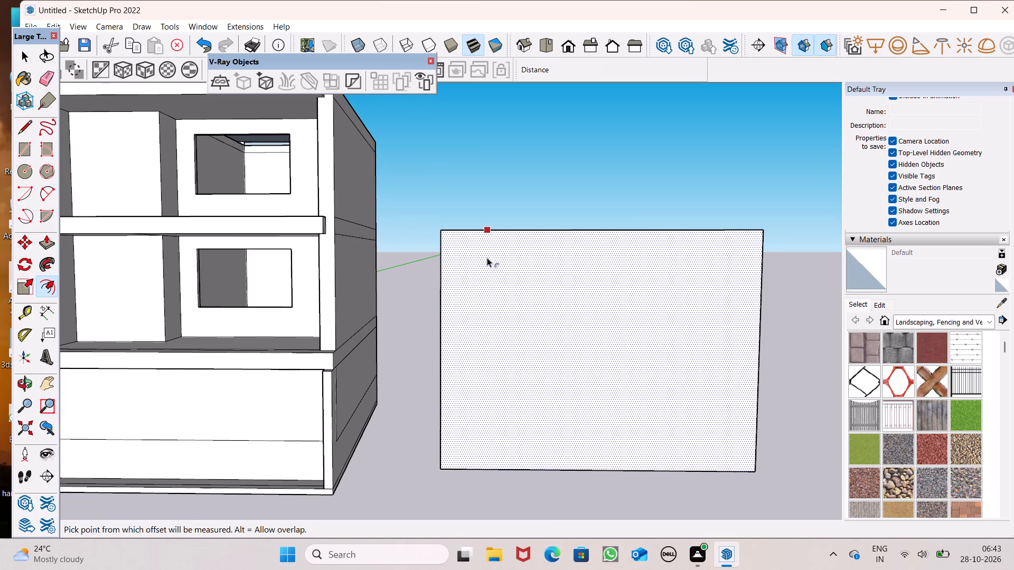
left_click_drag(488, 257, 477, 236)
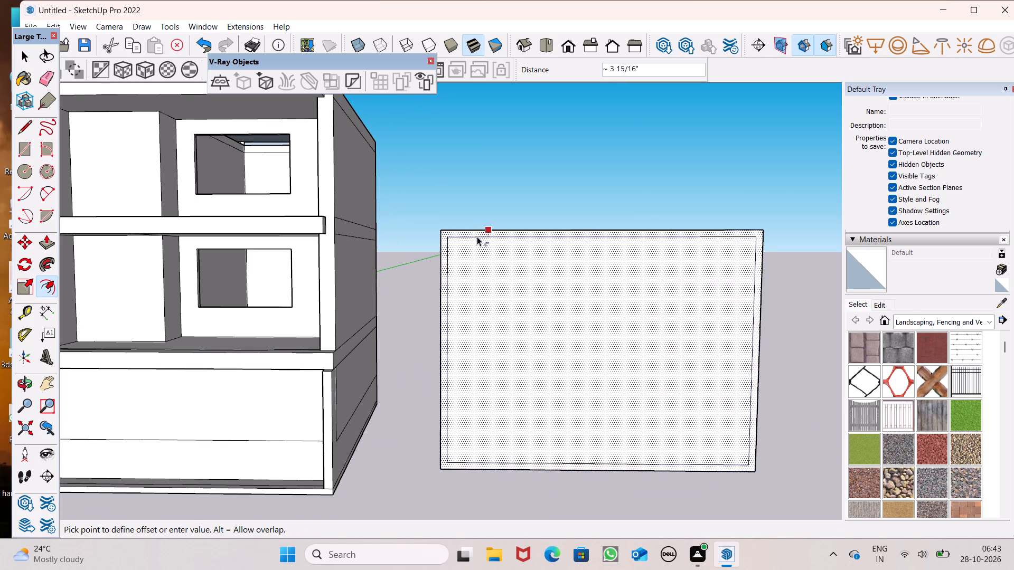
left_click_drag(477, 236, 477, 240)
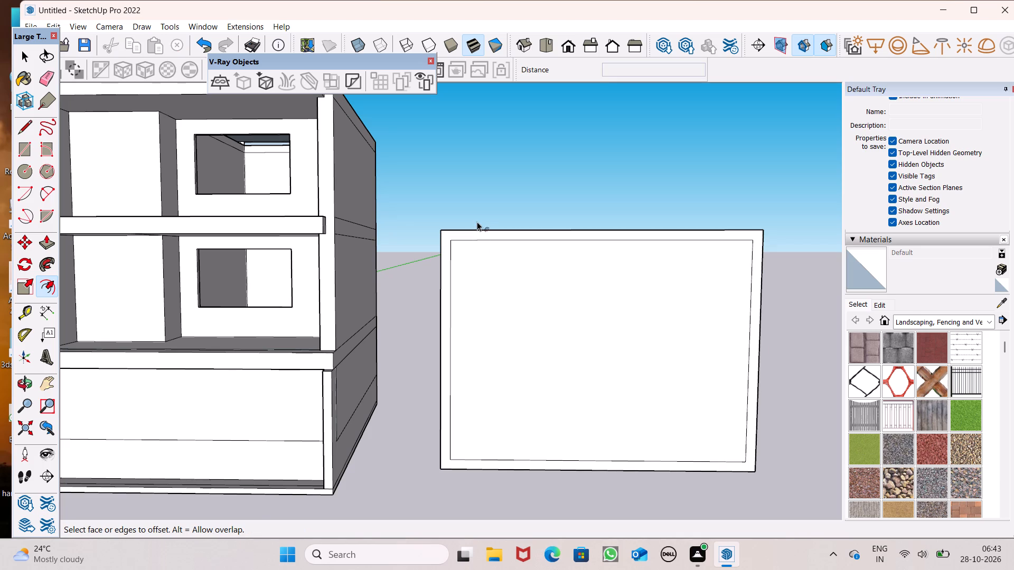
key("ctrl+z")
Offset the freestanding panel's outline inward to form a border around an inner rectangle about 10' 1" high.
left_click_drag(477, 241, 480, 243)
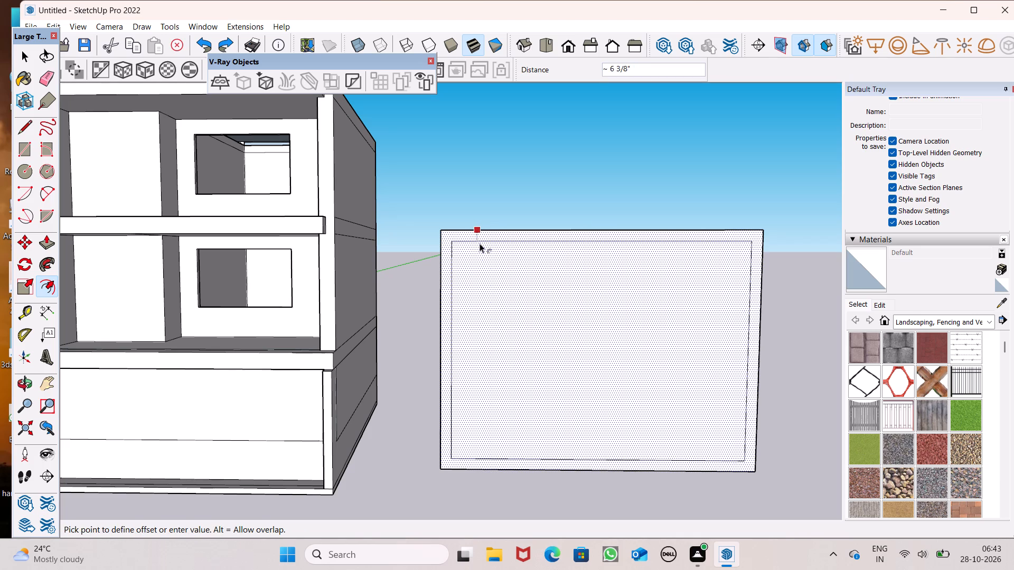
left_click_drag(480, 243, 482, 248)
key("space")
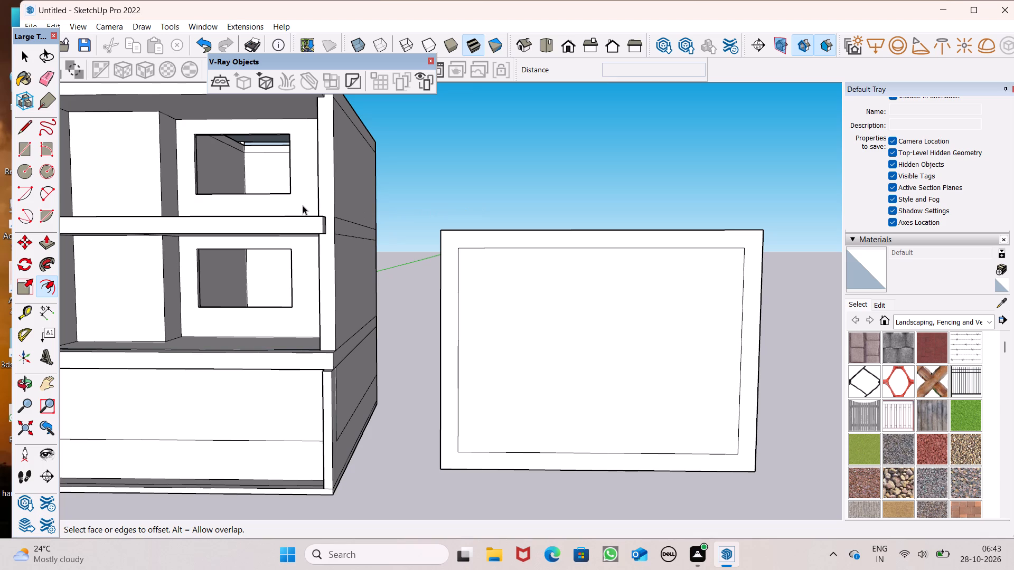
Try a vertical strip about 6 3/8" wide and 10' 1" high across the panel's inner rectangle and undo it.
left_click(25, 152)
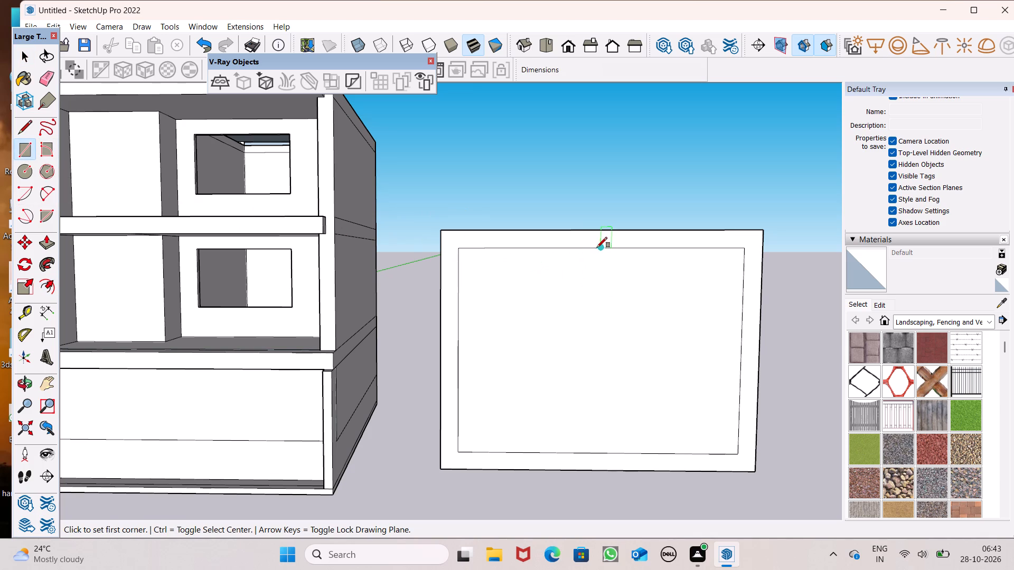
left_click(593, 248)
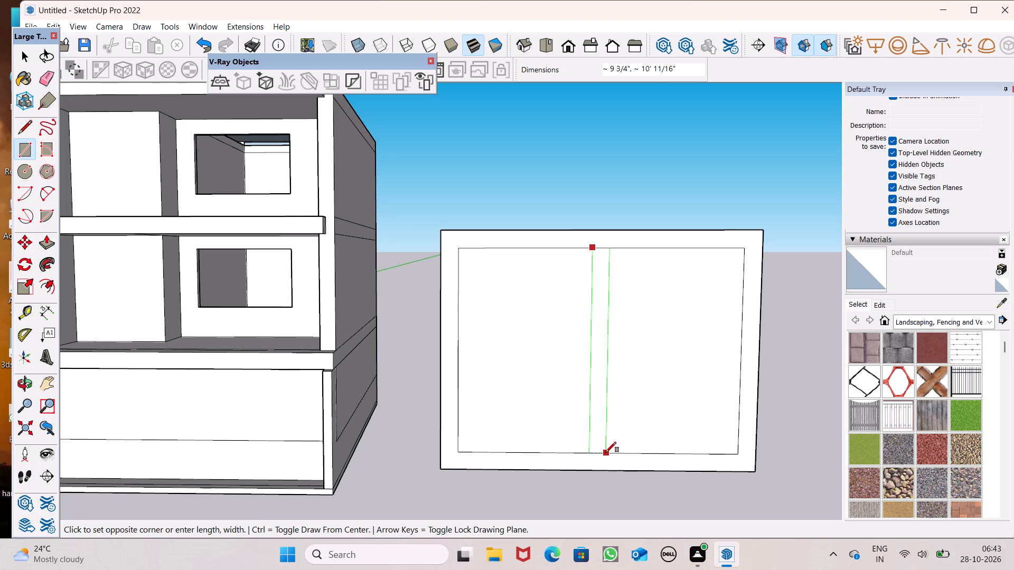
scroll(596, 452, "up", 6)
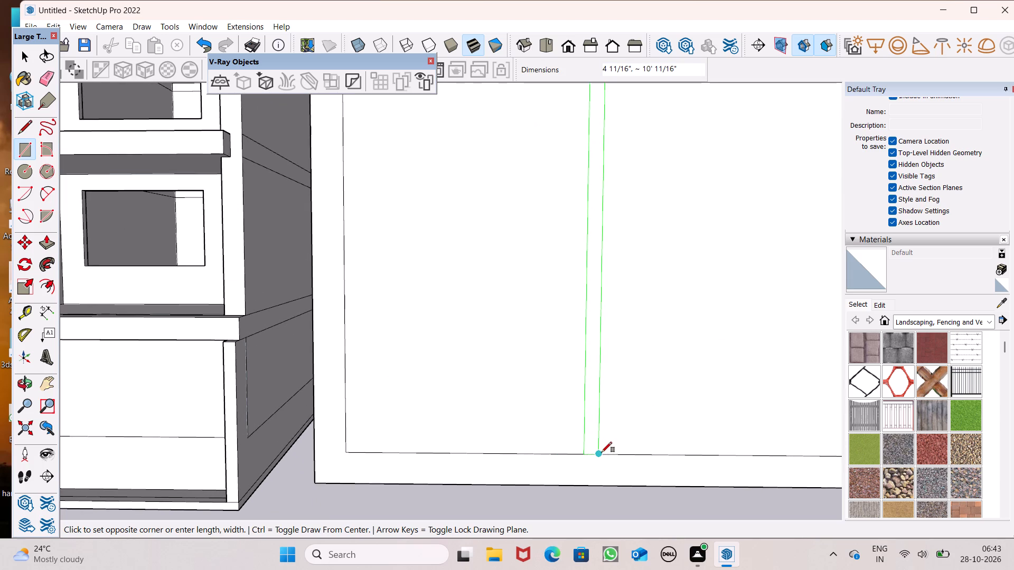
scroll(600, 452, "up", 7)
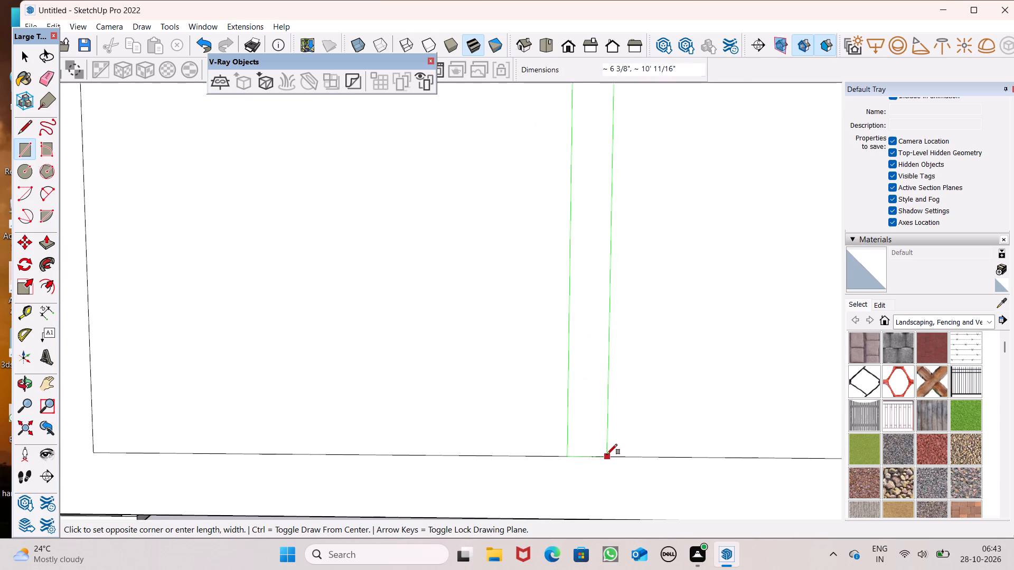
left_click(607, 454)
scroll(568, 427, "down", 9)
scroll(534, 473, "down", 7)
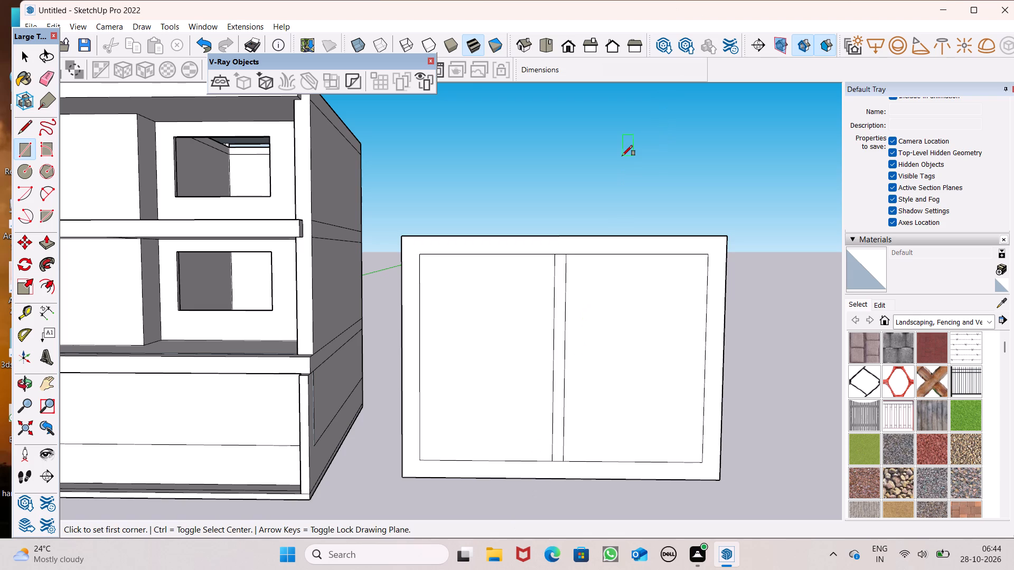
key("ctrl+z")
Draw a vertical mullion strip about 4 5/16" wide near the middle of the panel, spanning the inner rectangle's full height of about 10' 1".
scroll(552, 264, "up", 6)
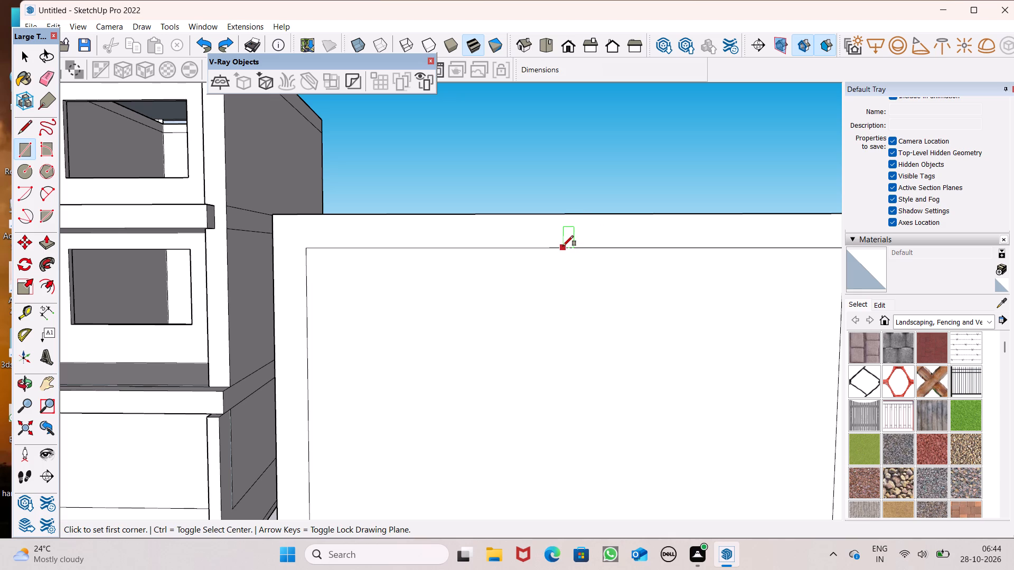
left_click(561, 245)
scroll(603, 246, "down", 5)
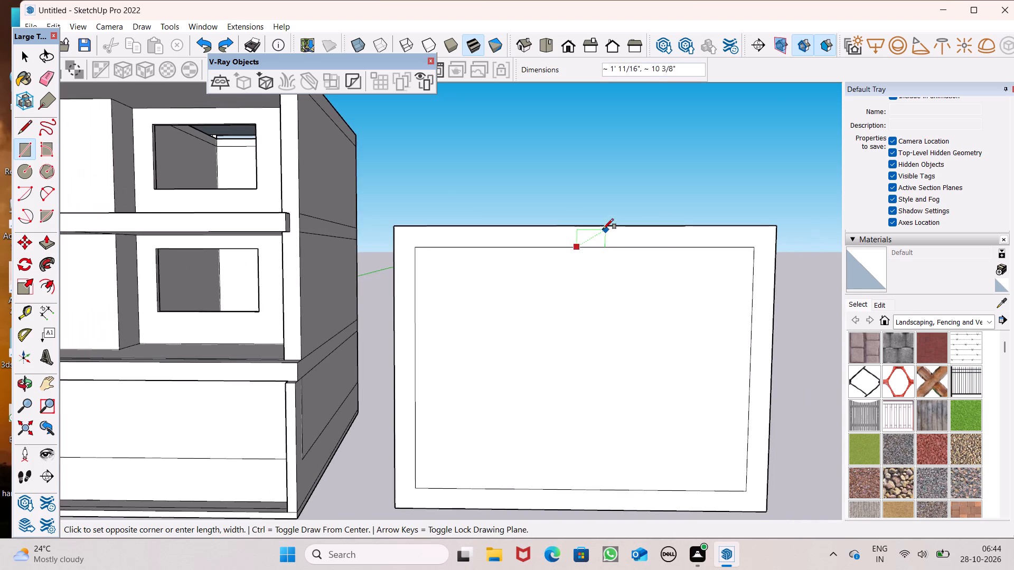
scroll(603, 250, "down", 1)
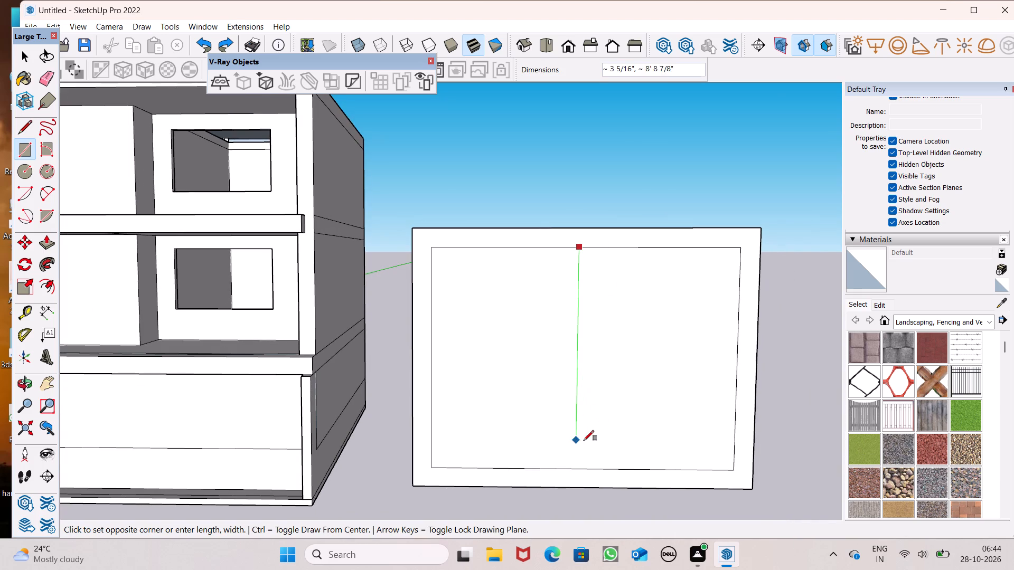
scroll(588, 463, "up", 5)
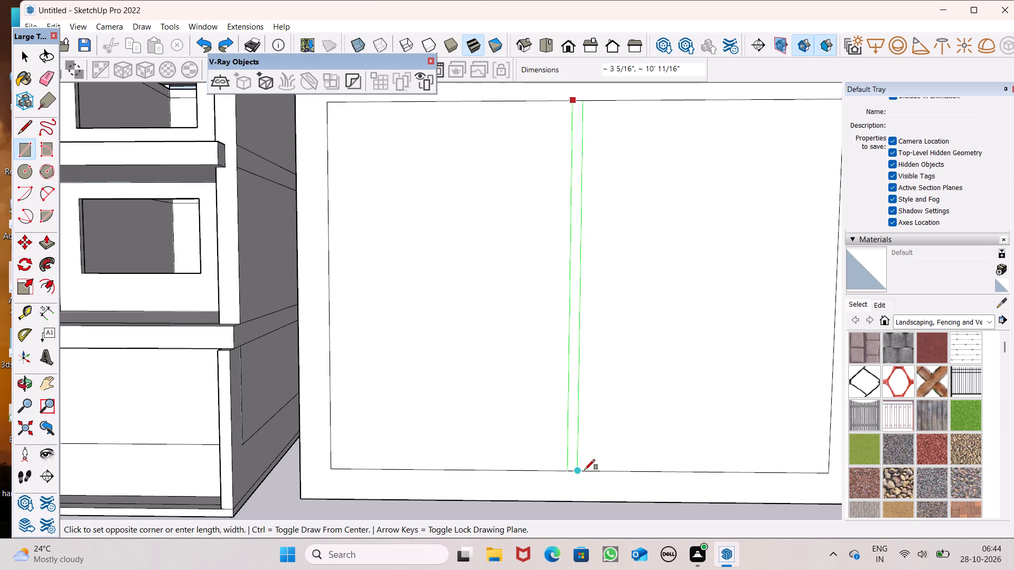
scroll(581, 469, "up", 9)
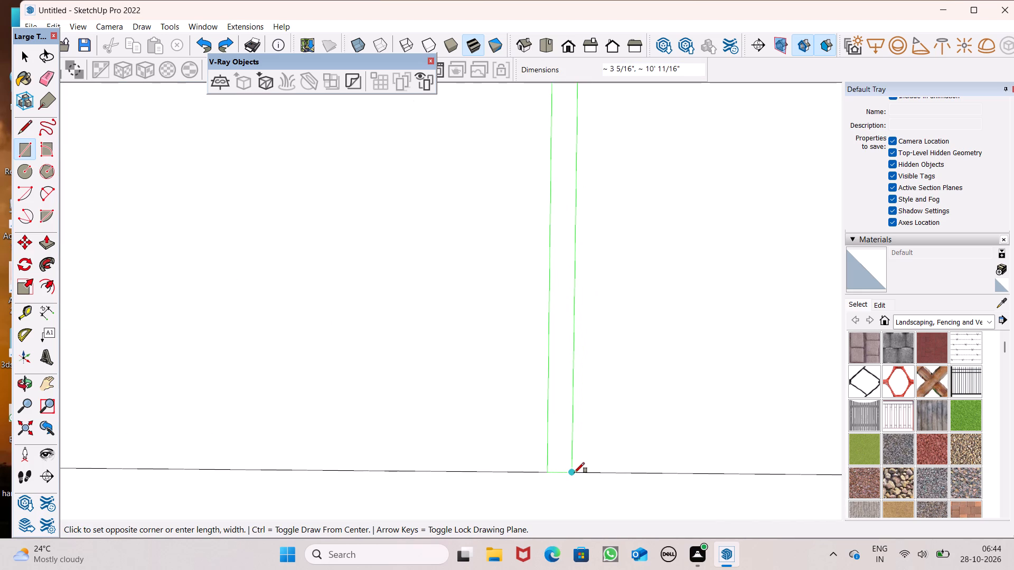
left_click(579, 470)
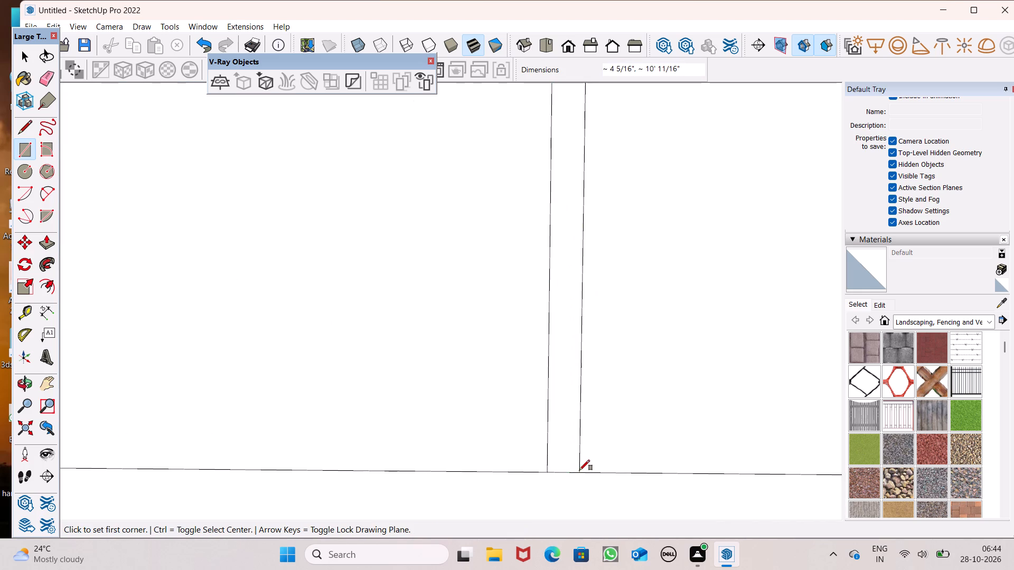
scroll(569, 385, "down", 1)
scroll(567, 396, "up", 1)
scroll(566, 400, "down", 18)
key("space")
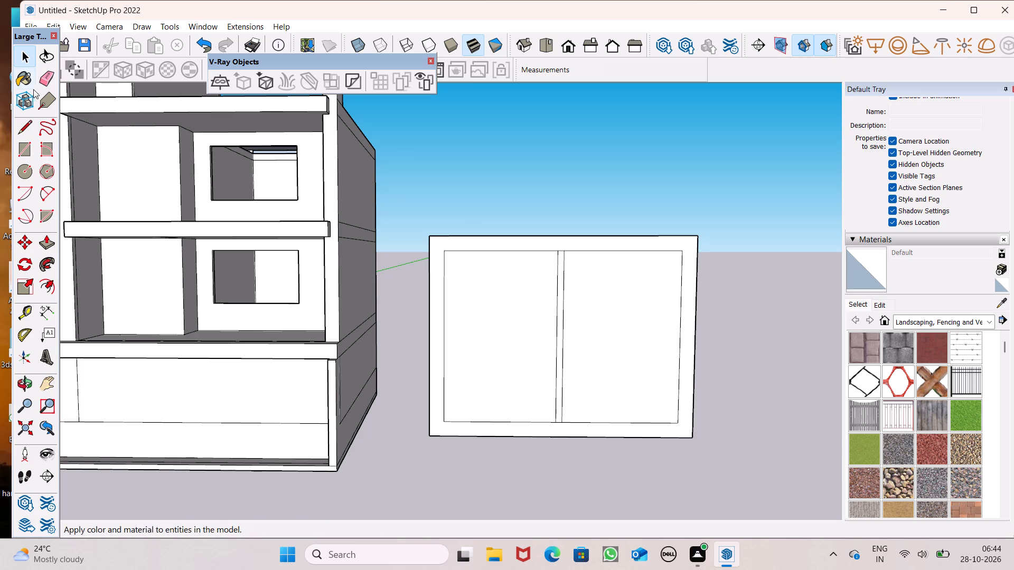
Erase the short edges at the mullion strip's top and bottom so it merges with the surrounding border.
left_click(46, 85)
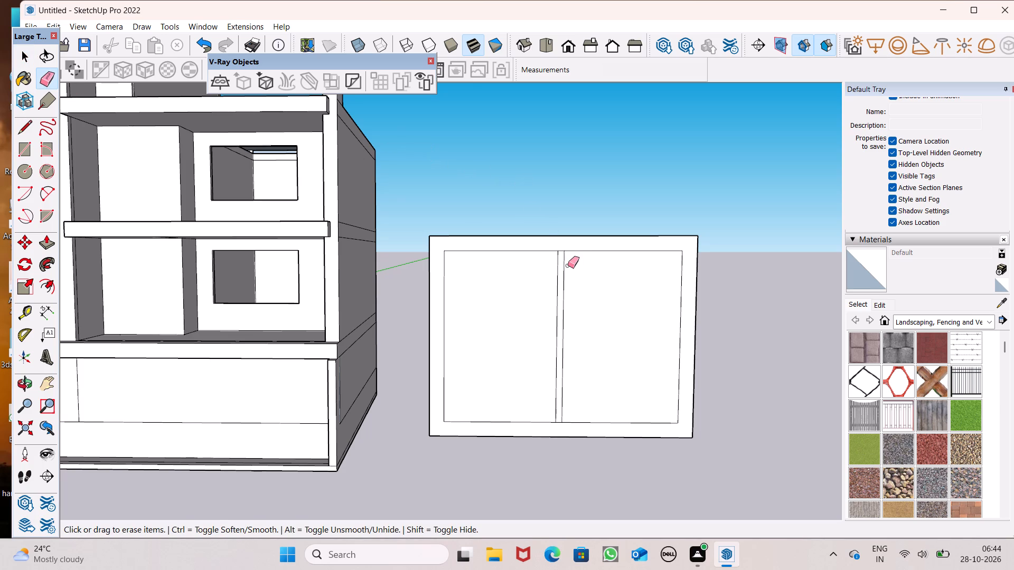
scroll(564, 257, "up", 5)
left_click_drag(559, 249, 557, 231)
scroll(553, 197, "down", 5)
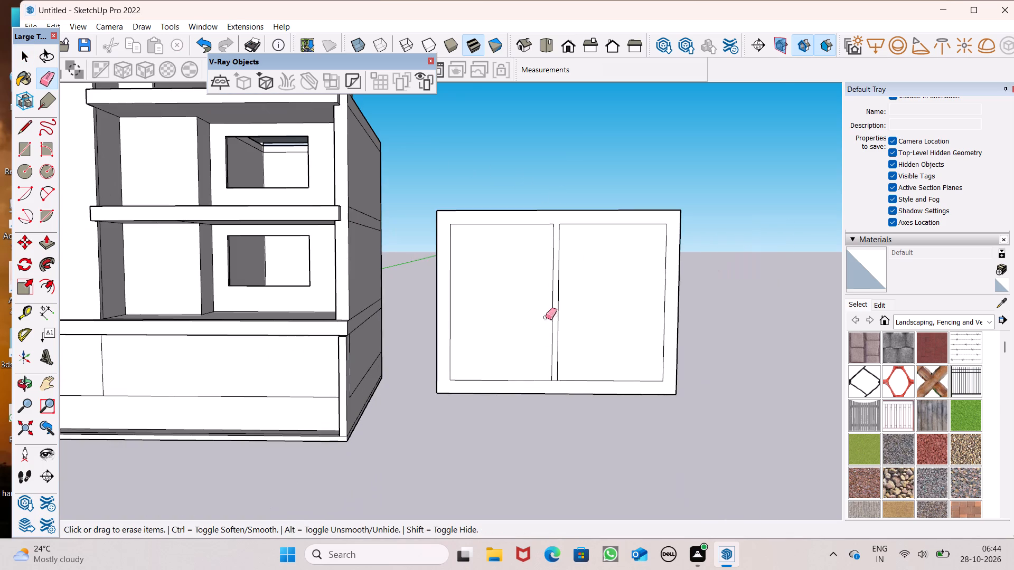
scroll(567, 406, "up", 5)
scroll(535, 368, "up", 6)
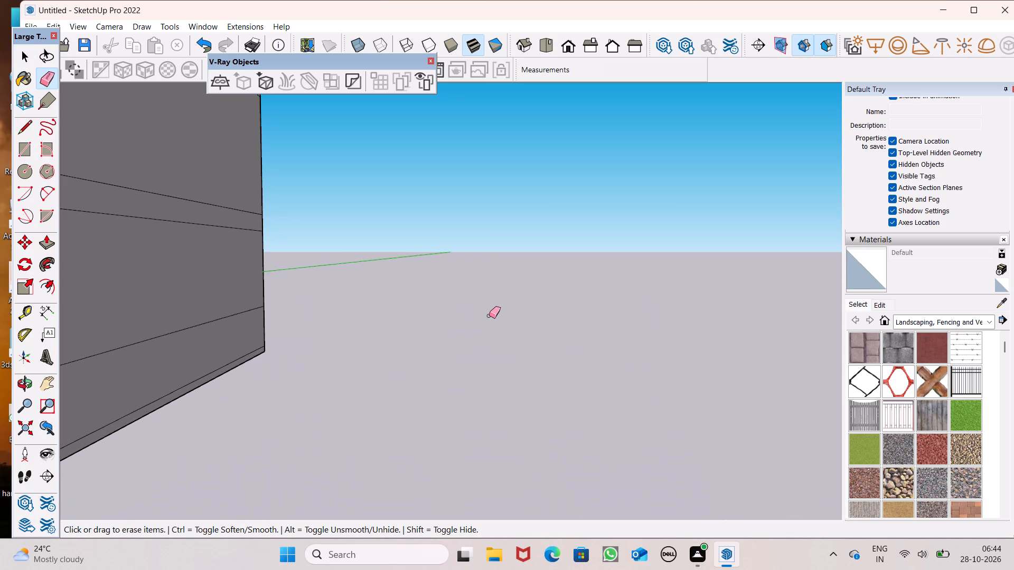
scroll(521, 405, "down", 6)
scroll(529, 345, "up", 3)
left_click_drag(538, 331, 542, 339)
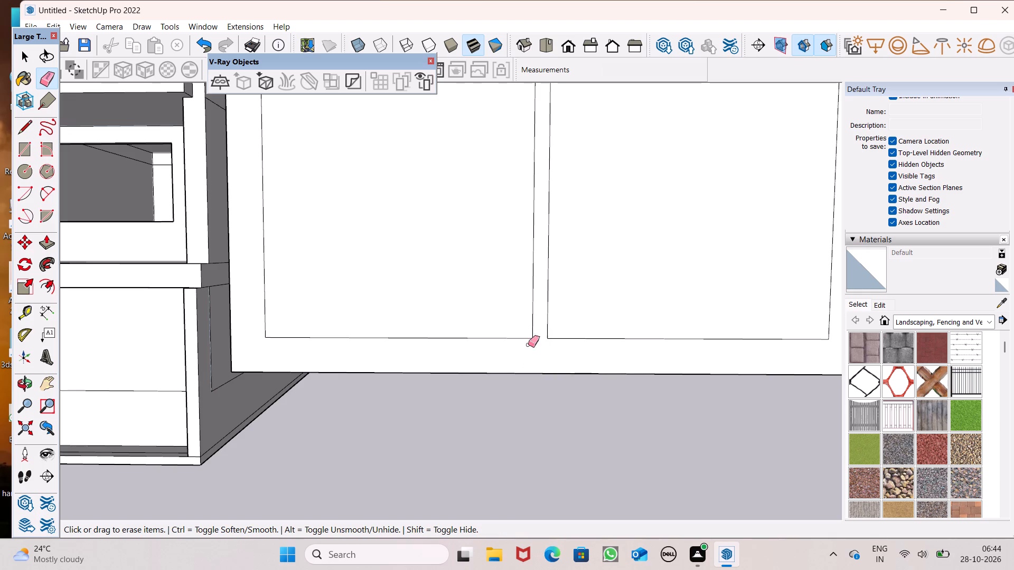
scroll(509, 391, "down", 7)
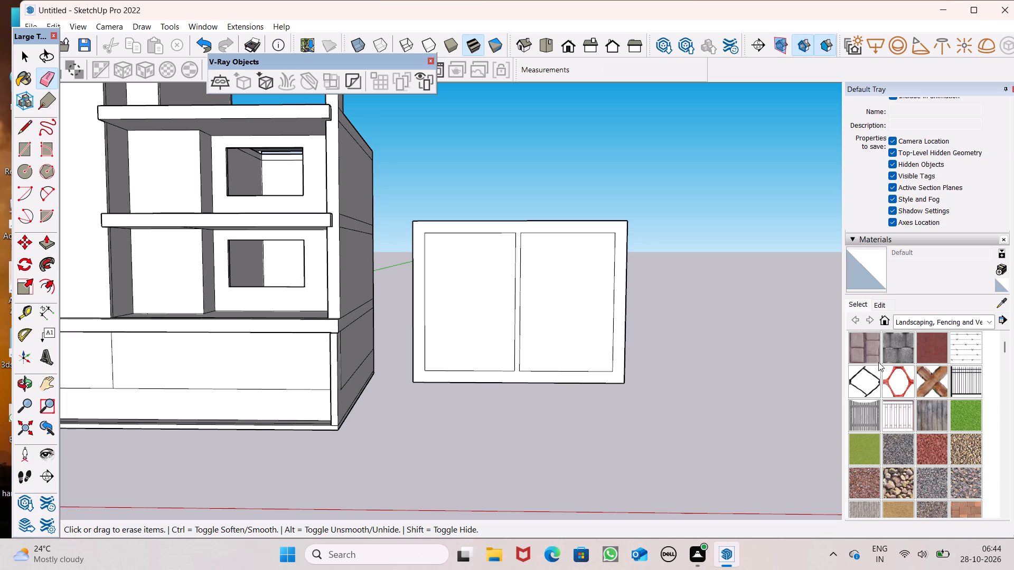
Paint both panes of the freestanding panel with Translucent Glass Gray from the Glass and Mirrors collection.
left_click(938, 322)
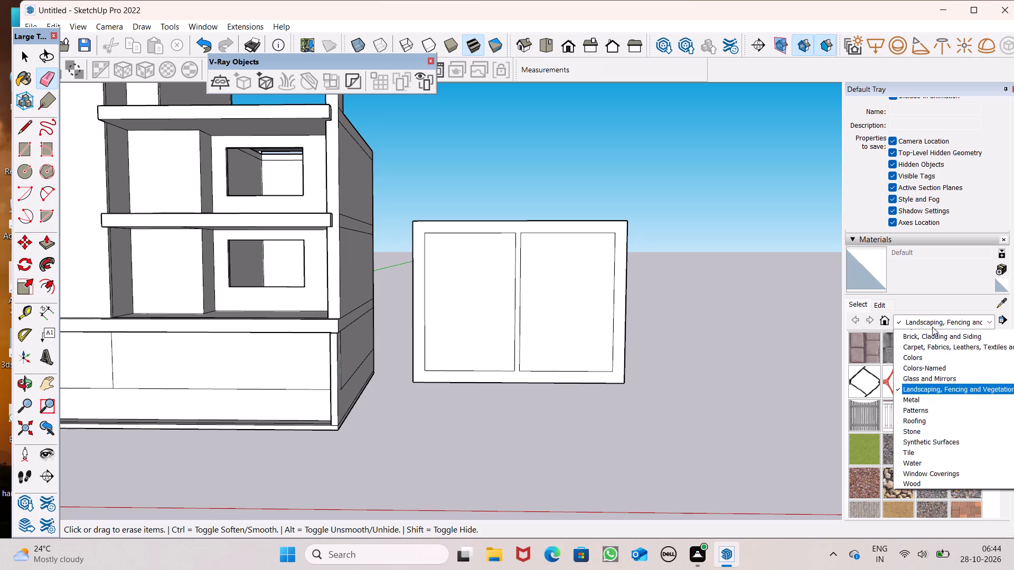
left_click(925, 374)
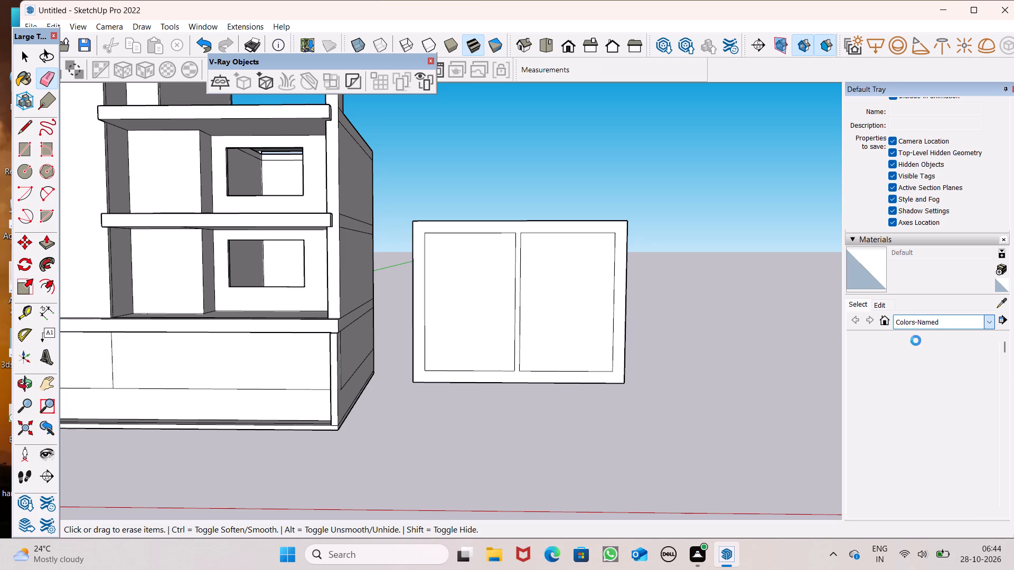
left_click(913, 317)
left_click(934, 388)
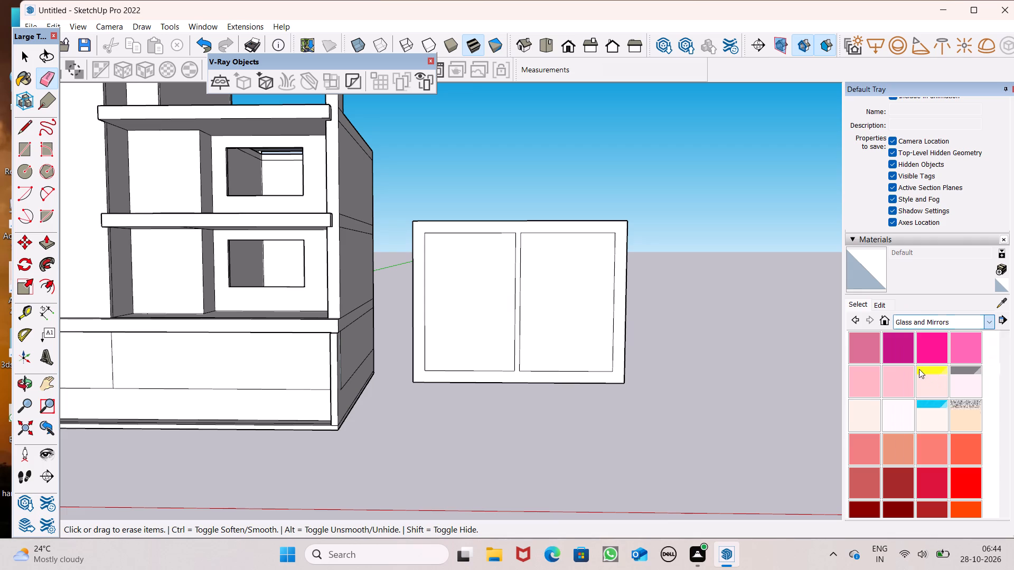
left_click(955, 377)
left_click(570, 334)
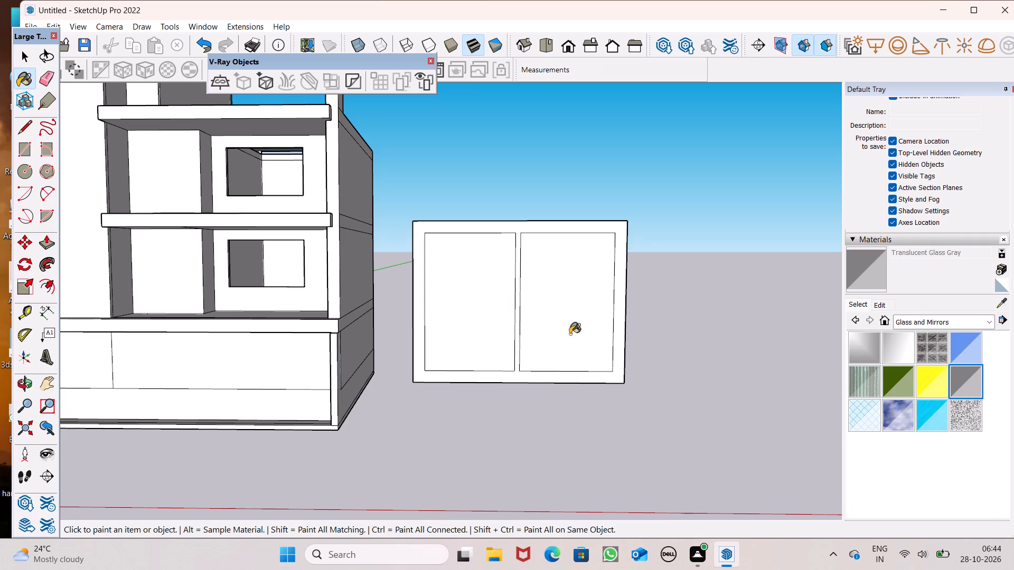
left_click(474, 315)
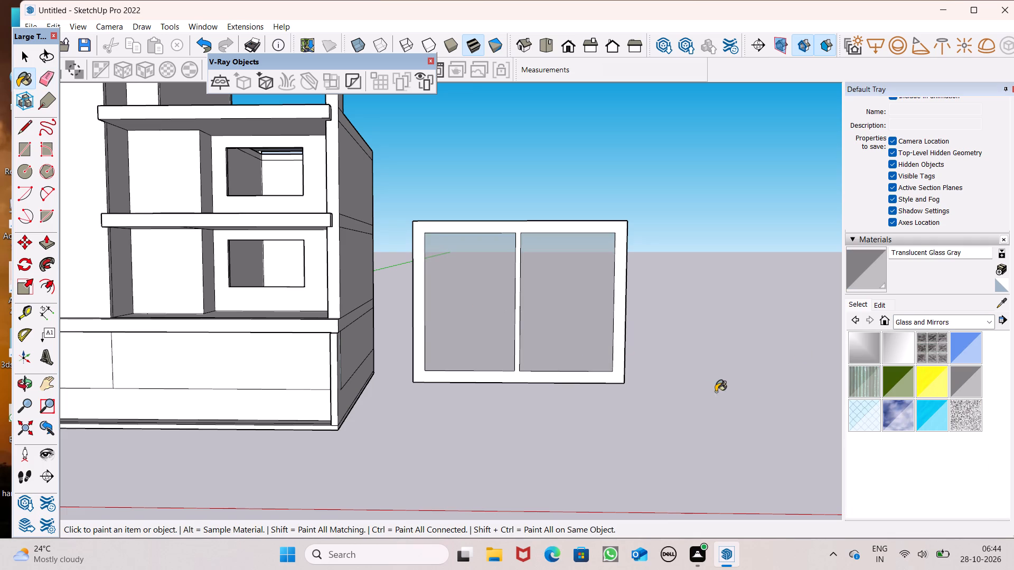
Paint the front face of the panel's frame with Color B08 from the Colors collection.
left_click(914, 325)
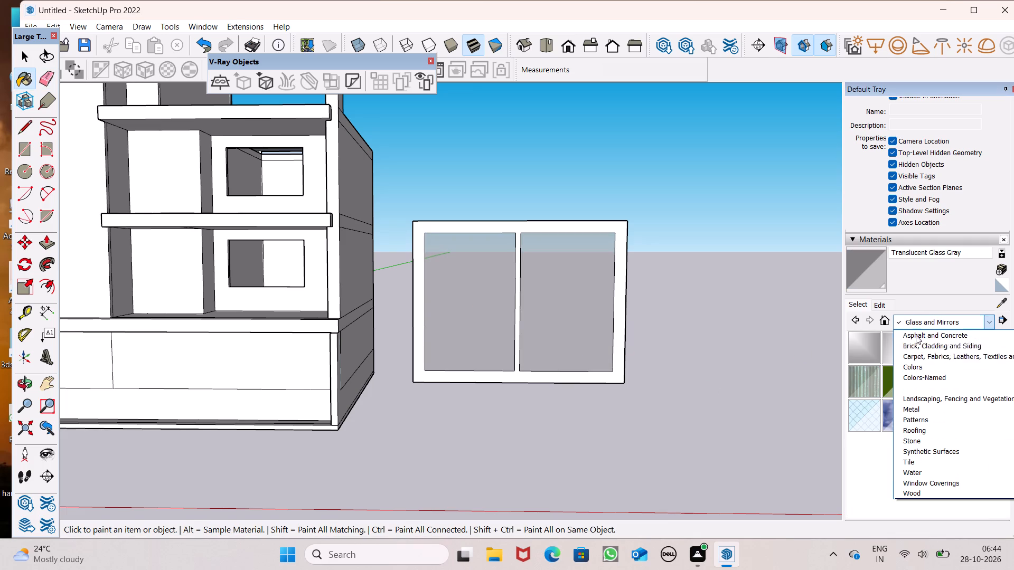
left_click(926, 368)
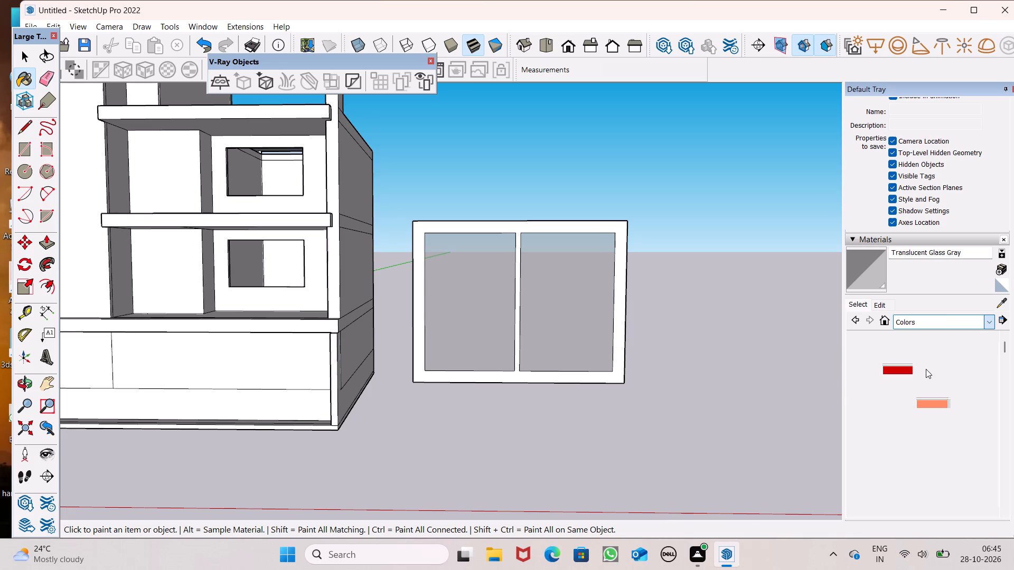
left_click(969, 458)
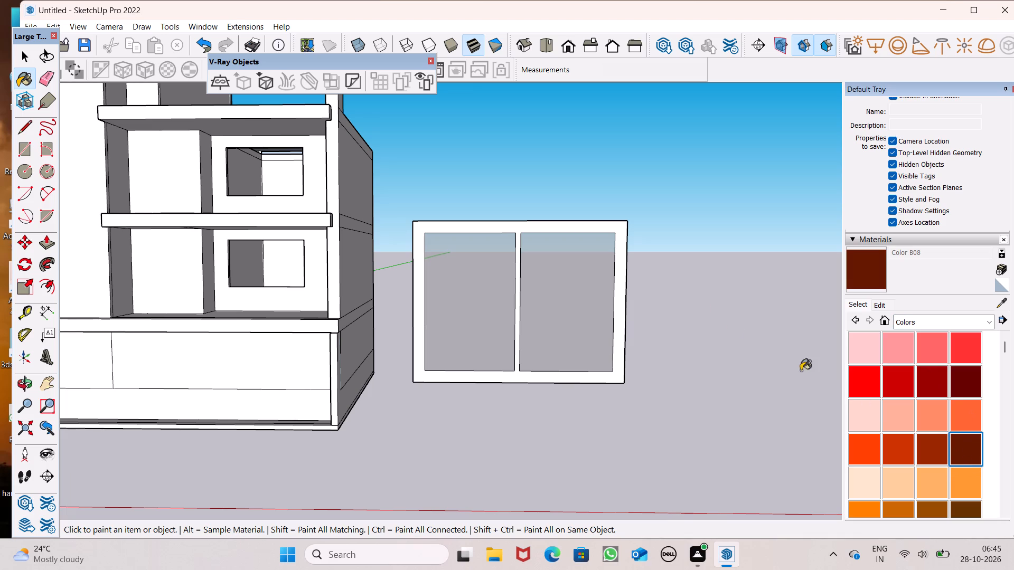
scroll(614, 379, "up", 3)
left_click(614, 377)
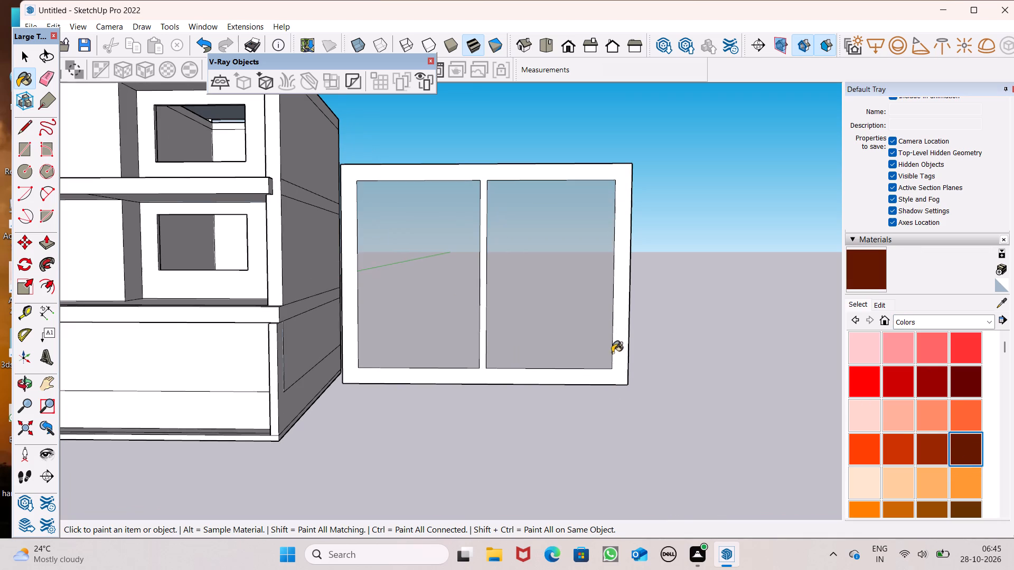
Paint the back face of the panel's frame with the same Color B08.
scroll(615, 339, "down", 4)
middle_click_drag(629, 350, 22, 412)
scroll(176, 352, "up", 7)
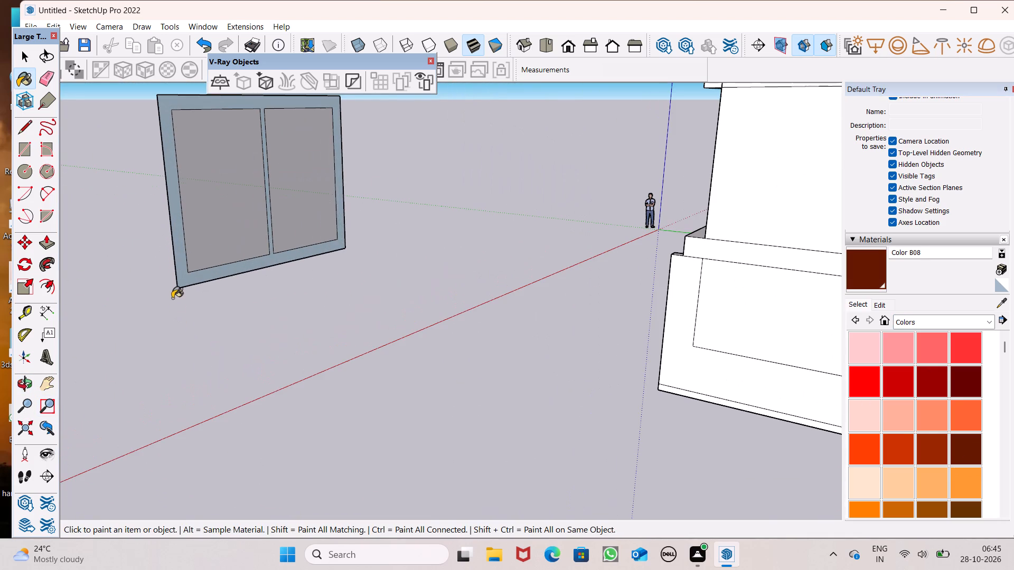
left_click(193, 281)
scroll(183, 265, "down", 8)
scroll(160, 212, "up", 5)
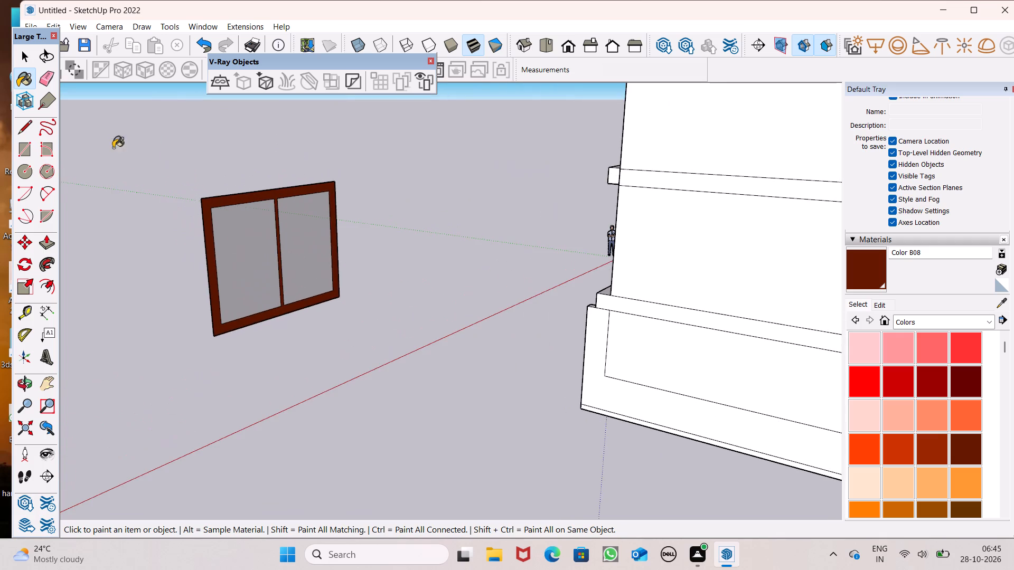
middle_click_drag(237, 278, 867, 278)
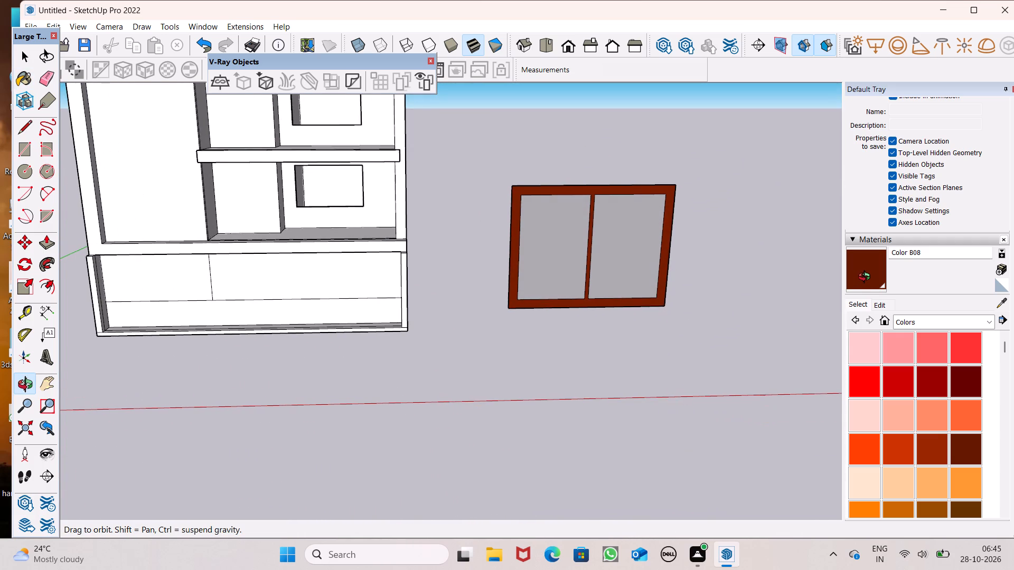
Darken the Color B08 material on the window frame by setting its red value to 74.
middle_click_drag(867, 278, 866, 279)
left_click(881, 309)
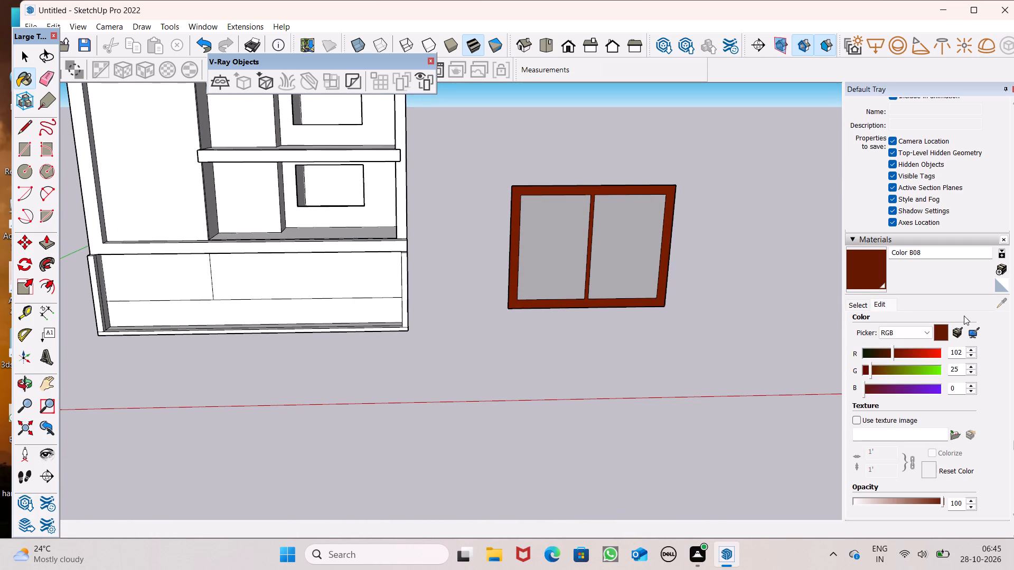
left_click(887, 351)
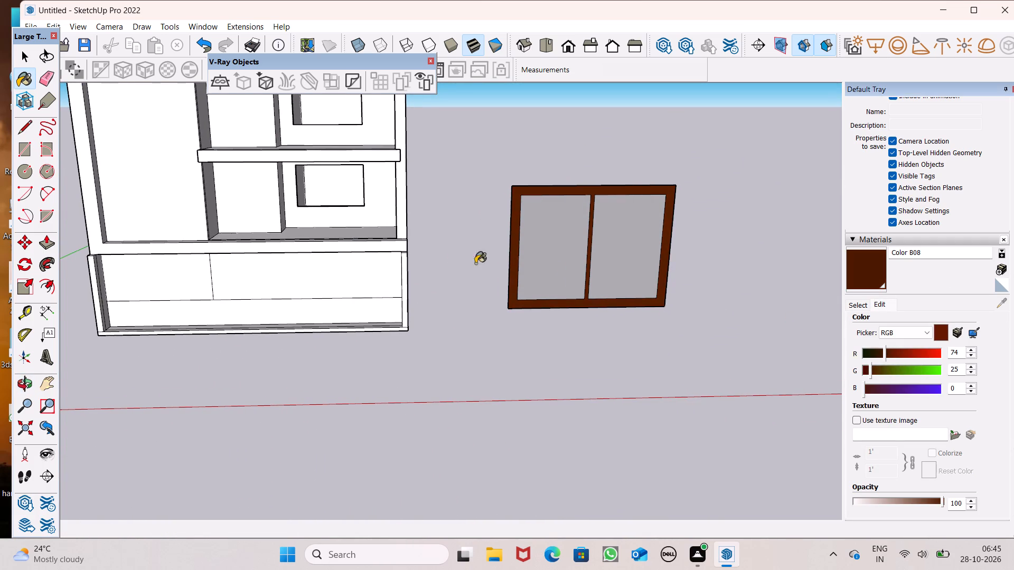
Push/Pull the back face of the freestanding window's frame and mullion outward to give the frame thickness.
scroll(443, 266, "down", 4)
middle_click_drag(611, 342, 262, 383)
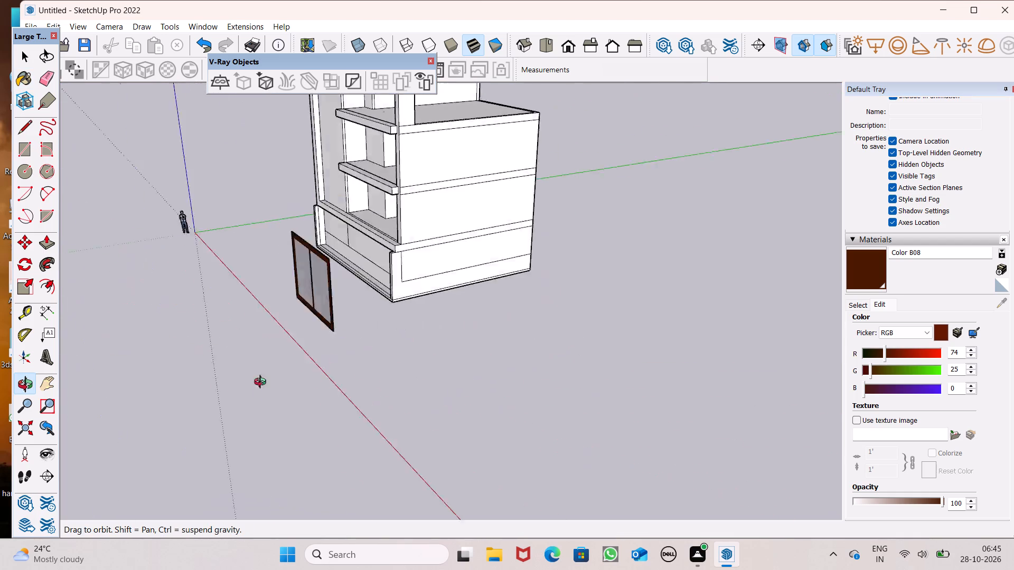
middle_click_drag(262, 383, 139, 377)
scroll(144, 389, "up", 1)
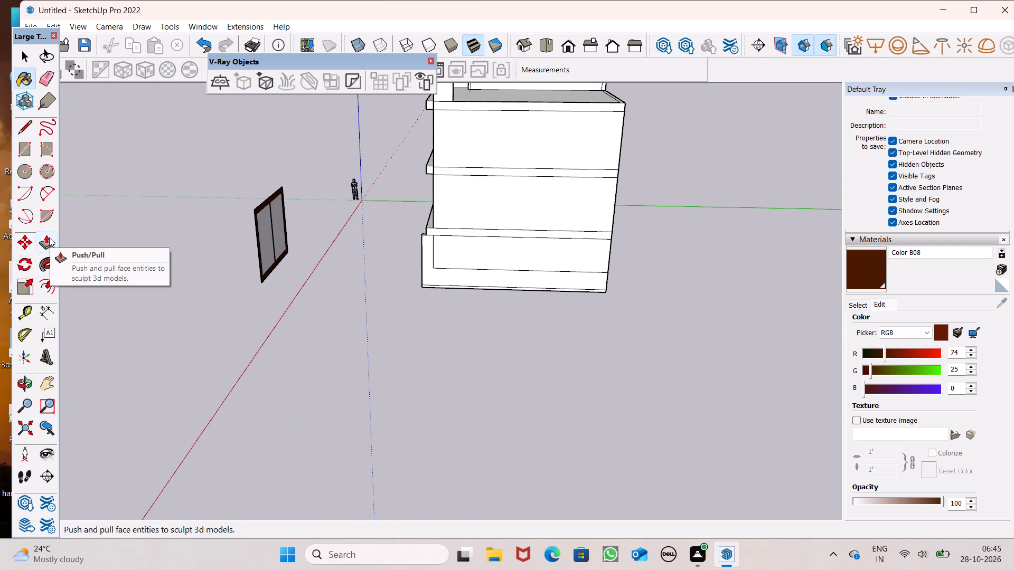
left_click(49, 237)
scroll(223, 215, "up", 8)
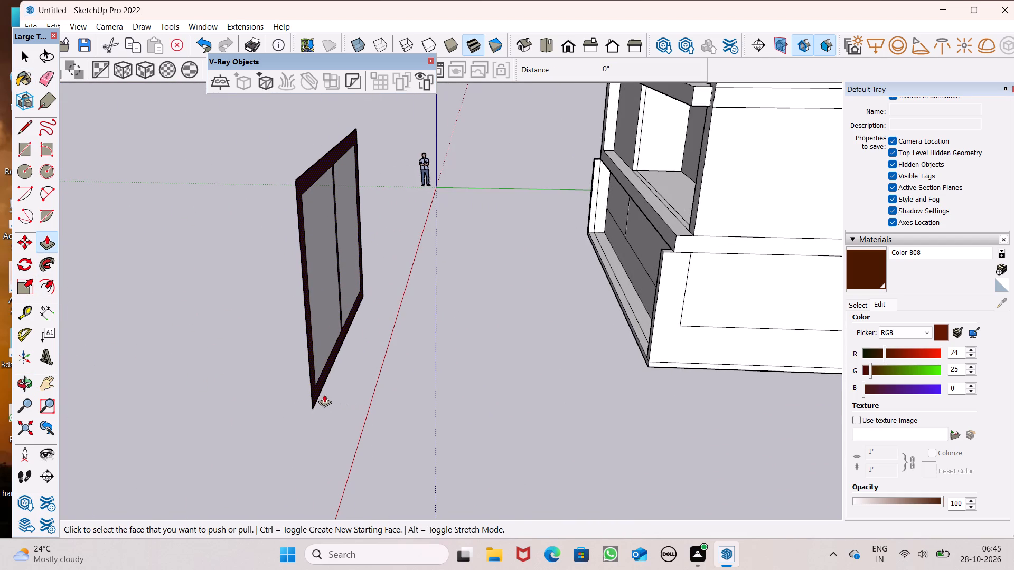
left_click_drag(317, 394, 339, 402)
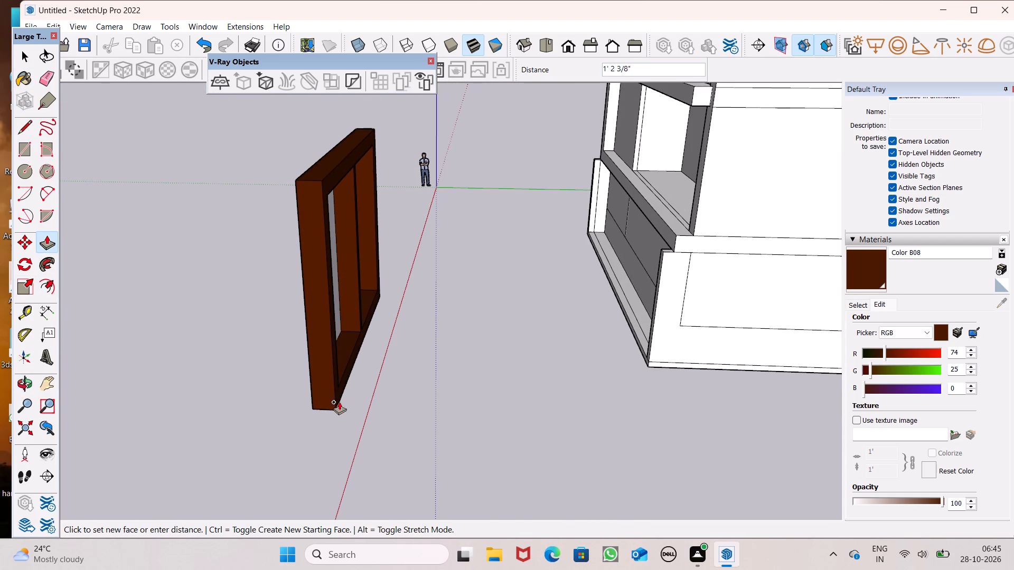
left_click_drag(339, 402, 332, 405)
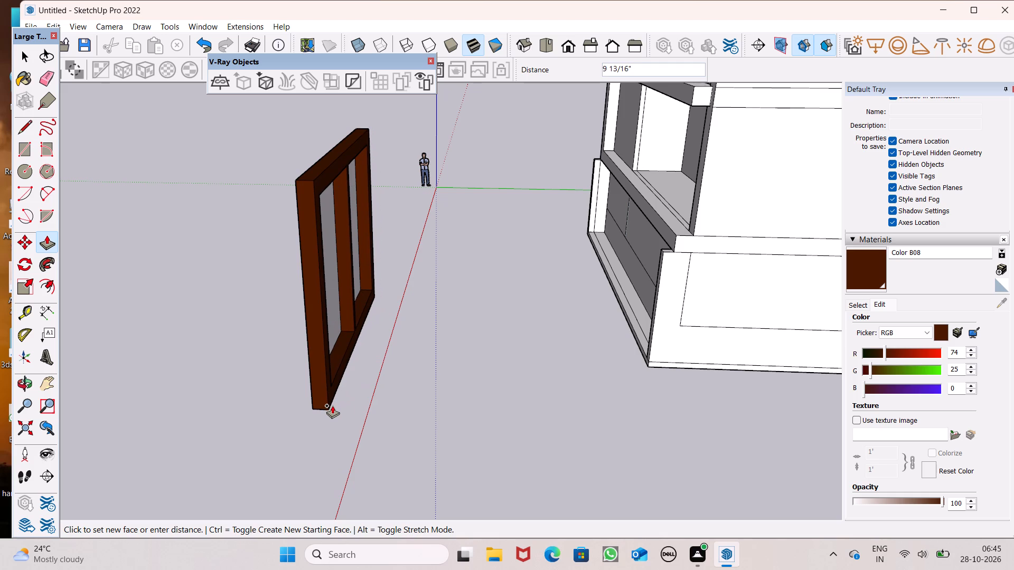
left_click_drag(332, 405, 327, 410)
Push/Pull the front face of the window's frame and mullion outward about 5 3/4" so the panes sit recessed.
middle_click_drag(338, 415, 515, 419)
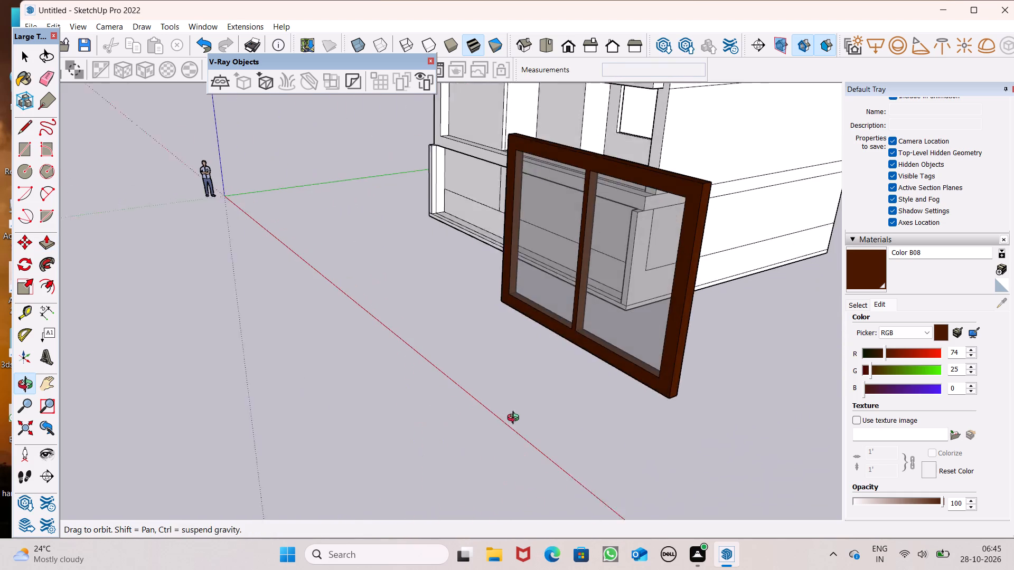
middle_click_drag(515, 419, 517, 417)
scroll(599, 420, "down", 2)
middle_click_drag(612, 431, 669, 453)
scroll(769, 400, "up", 5)
left_click_drag(732, 406, 729, 413)
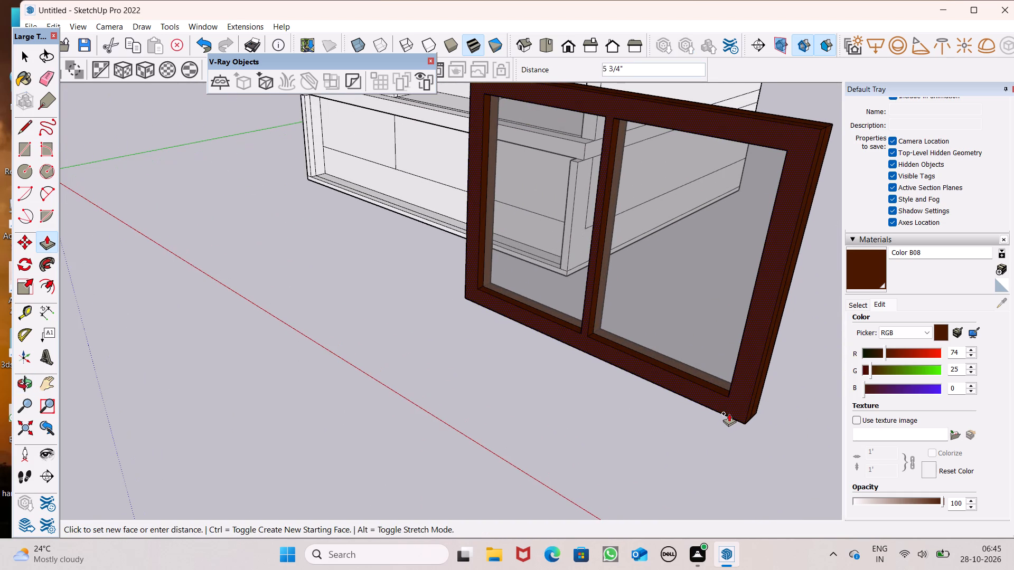
left_click_drag(729, 413, 727, 413)
key("space")
Select the whole freestanding window with its frame and panes and make it a group.
scroll(427, 370, "down", 2)
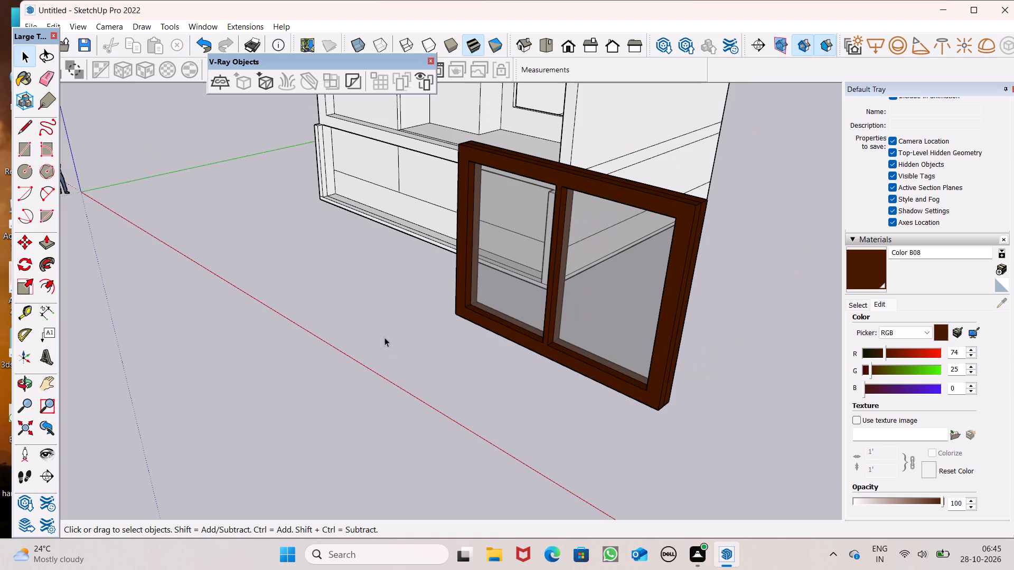
scroll(184, 265, "down", 3)
middle_click_drag(272, 340, 444, 329)
scroll(340, 324, "down", 2)
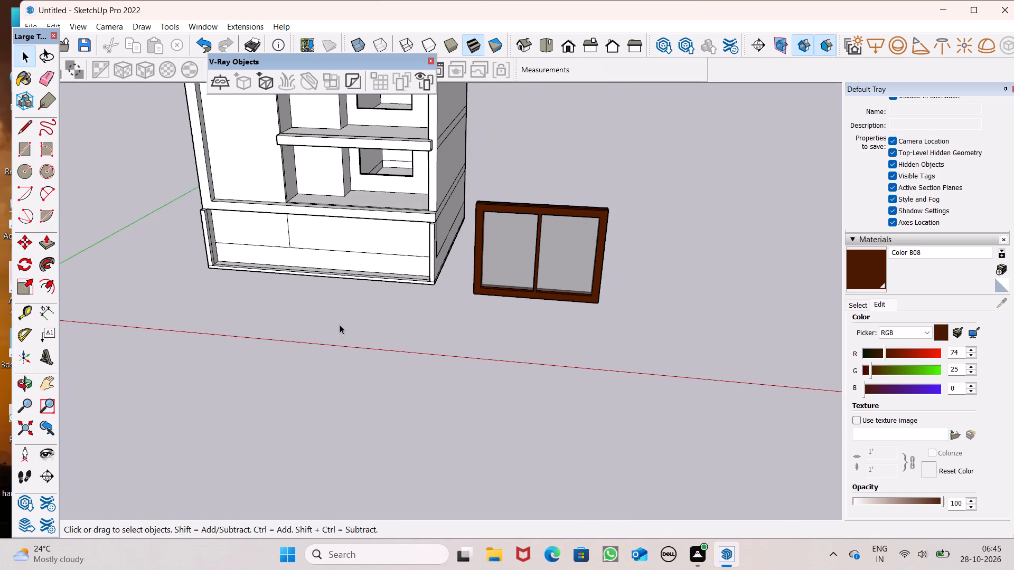
scroll(557, 248, "up", 3)
triple_click(557, 248)
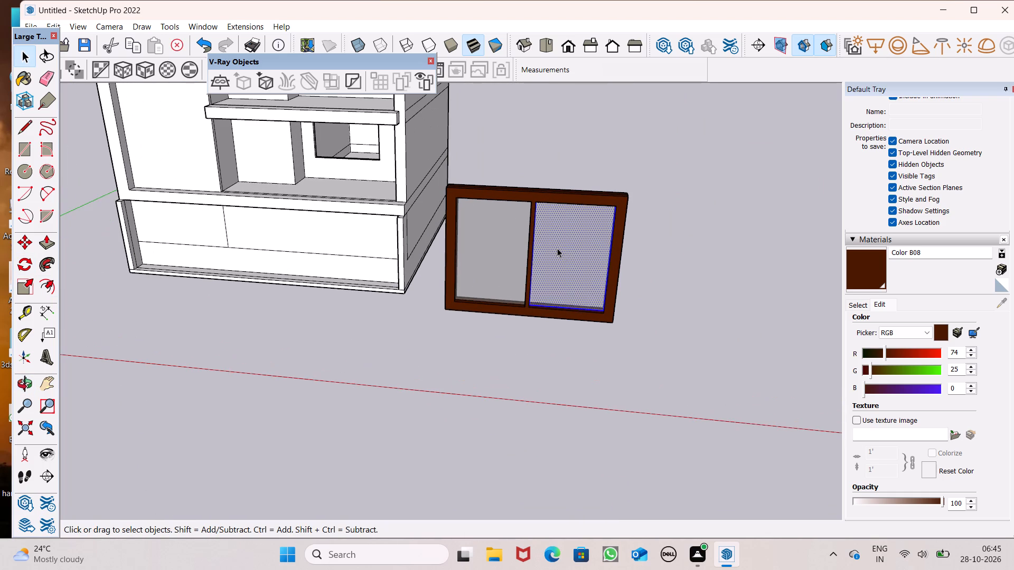
left_click(557, 248)
right_click(557, 248)
left_click(598, 363)
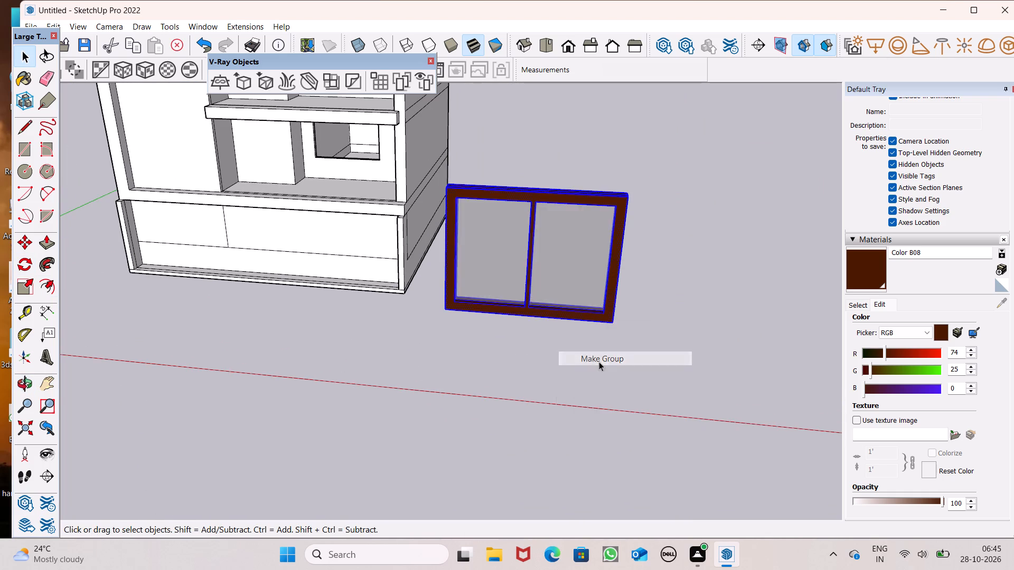
Scale the window group down uniformly from its upper corner to about 0.55.
scroll(600, 358, "down", 11)
middle_click_drag(602, 355, 632, 214)
scroll(632, 214, "up", 4)
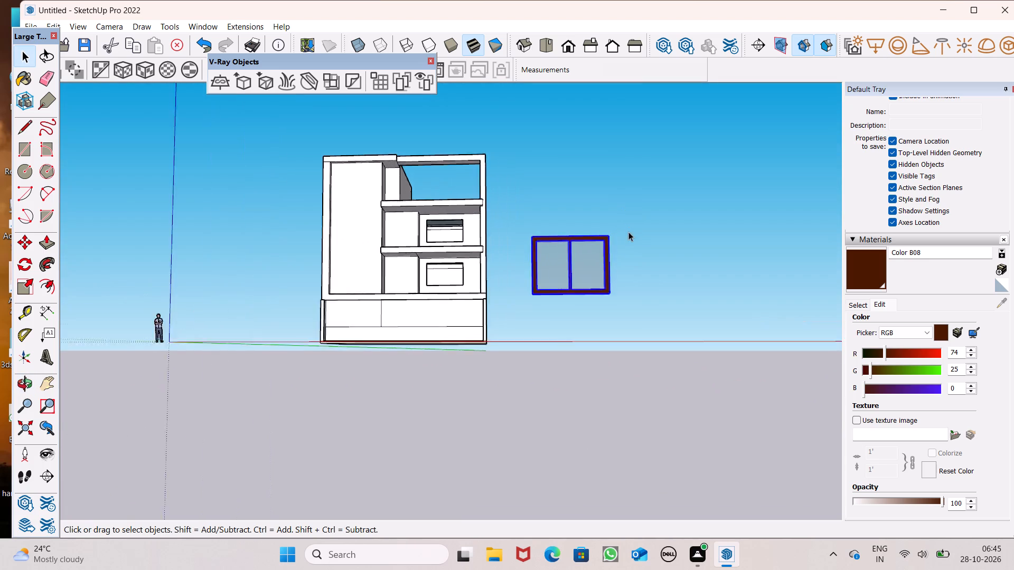
scroll(628, 232, "up", 3)
left_click(25, 291)
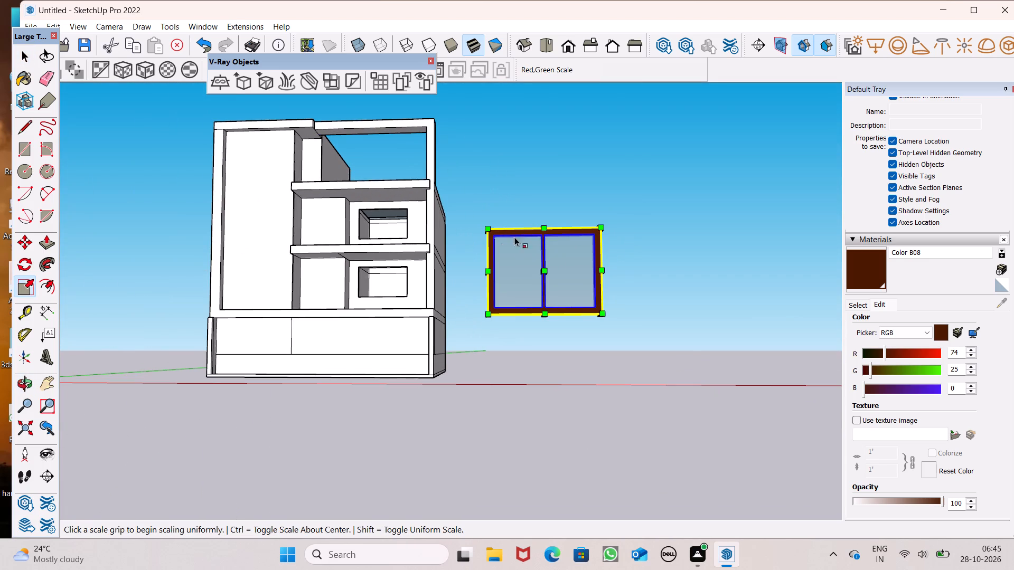
left_click_drag(486, 234, 518, 294)
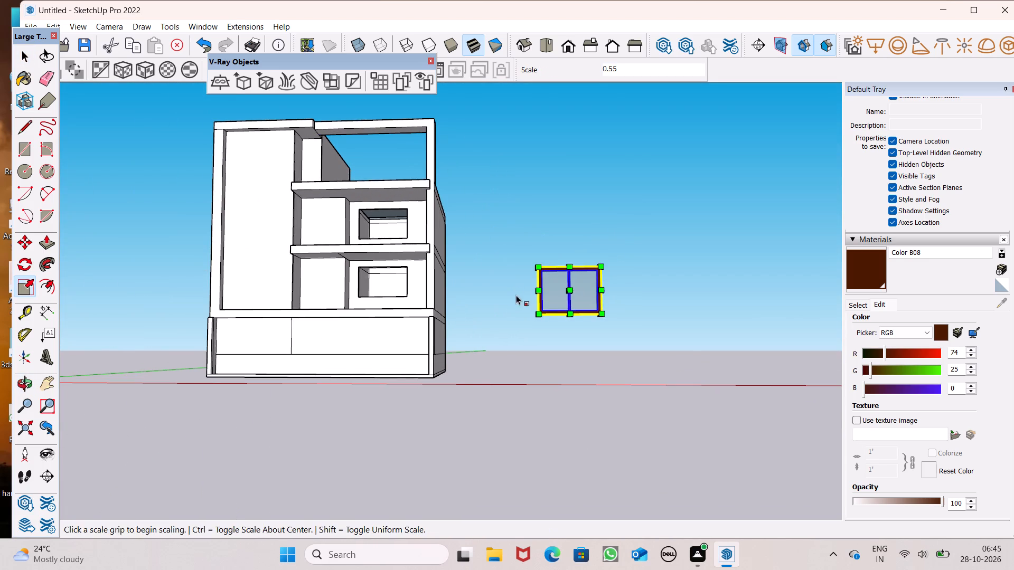
key("space")
Move the window group by its lower corner to the matching lower corner of the building's lower window opening.
scroll(496, 209, "down", 3)
middle_click_drag(581, 249, 622, 383)
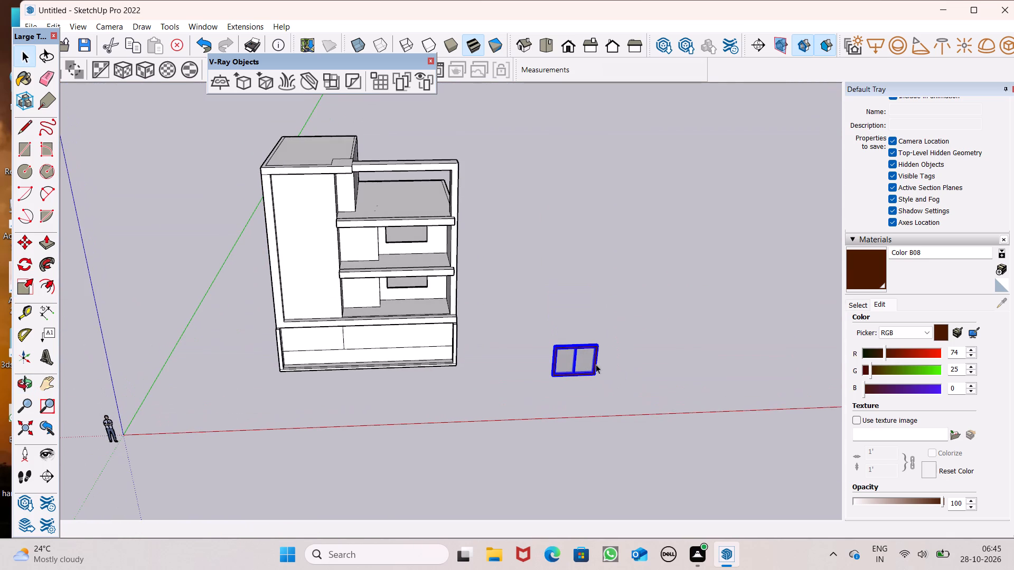
key("m")
key("Return")
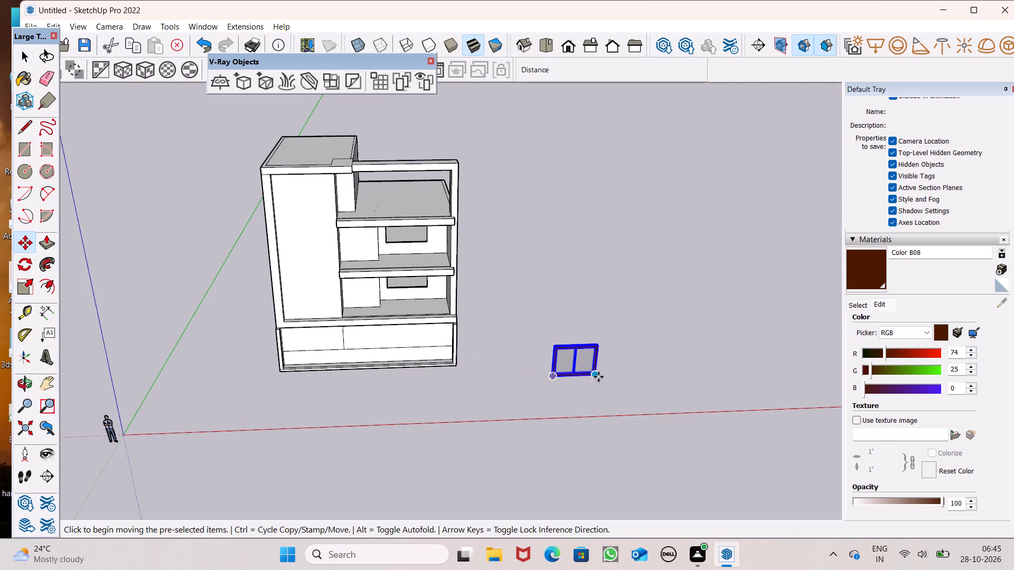
left_click_drag(598, 377, 427, 282)
Scale the placed window down uniformly from its upper corner to about 0.85 so its height fits within the opening.
scroll(403, 259, "up", 8)
middle_click_drag(431, 307, 402, 189)
scroll(433, 301, "up", 3)
scroll(402, 189, "up", 1)
scroll(486, 386, "up", 8)
middle_click_drag(487, 396, 398, 425)
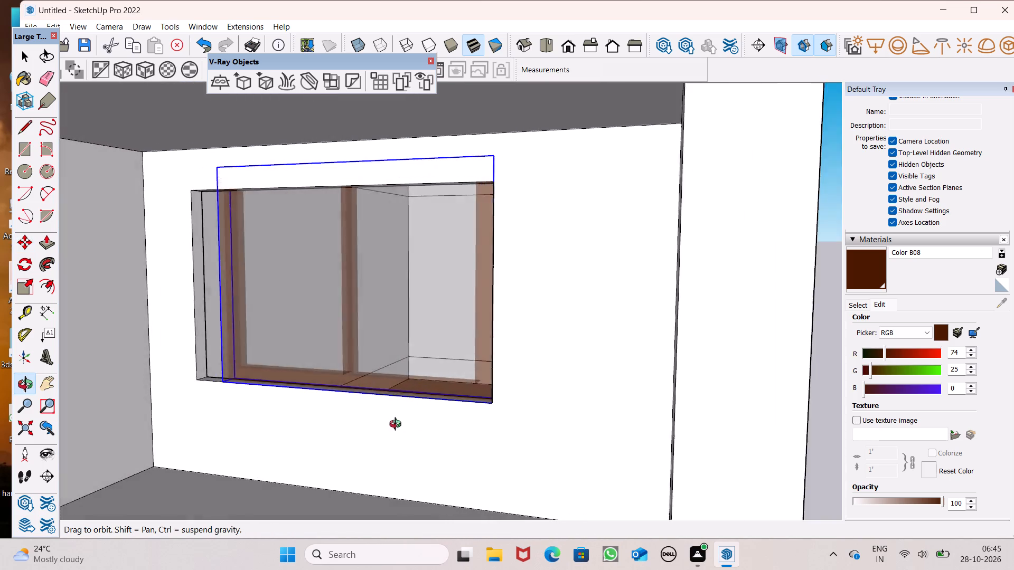
middle_click_drag(398, 425, 379, 429)
scroll(379, 429, "up", 1)
middle_click_drag(434, 407, 571, 407)
scroll(434, 407, "up", 1)
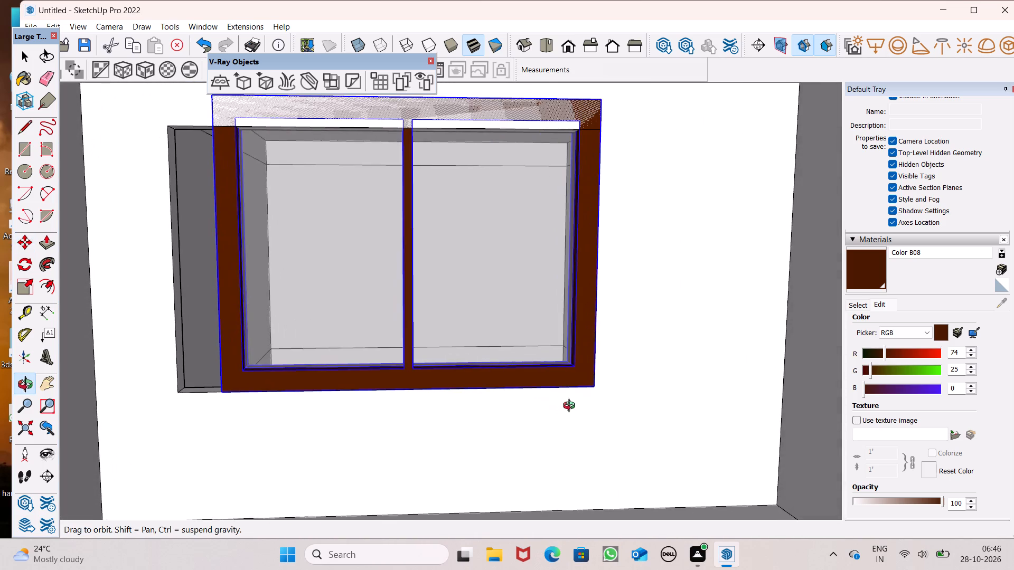
middle_click_drag(571, 407, 619, 405)
scroll(620, 407, "down", 3)
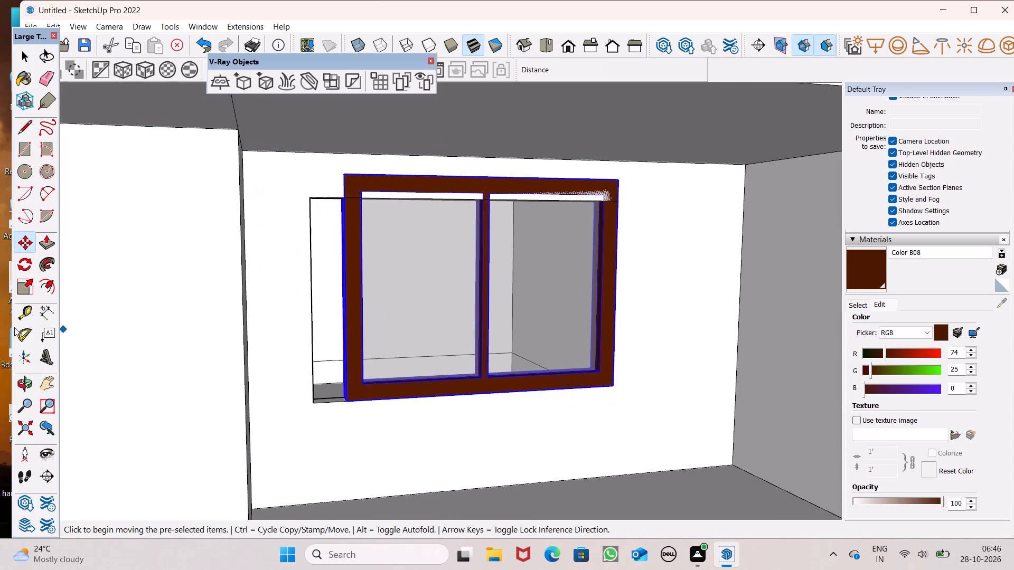
left_click(25, 284)
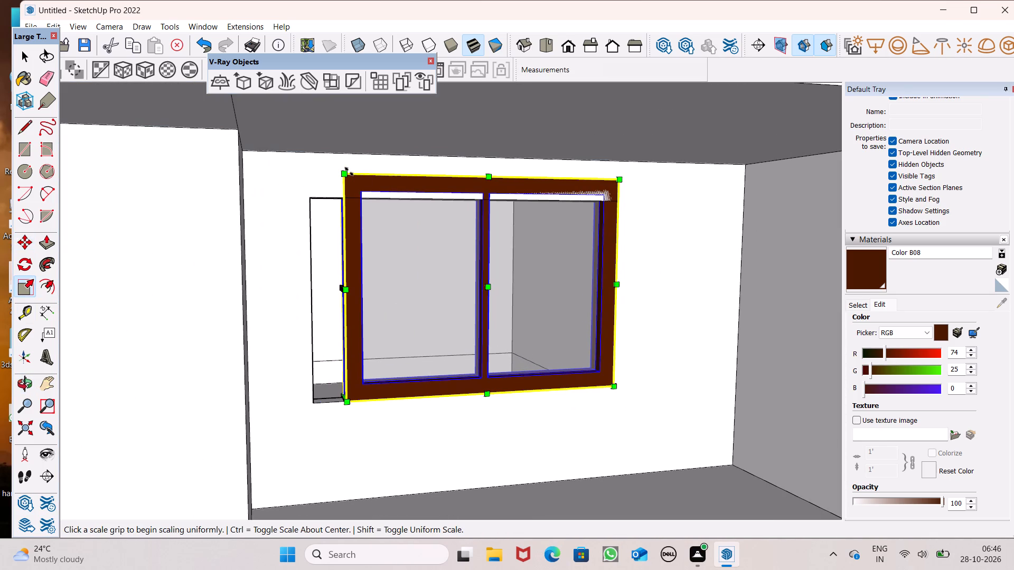
left_click_drag(348, 173, 379, 219)
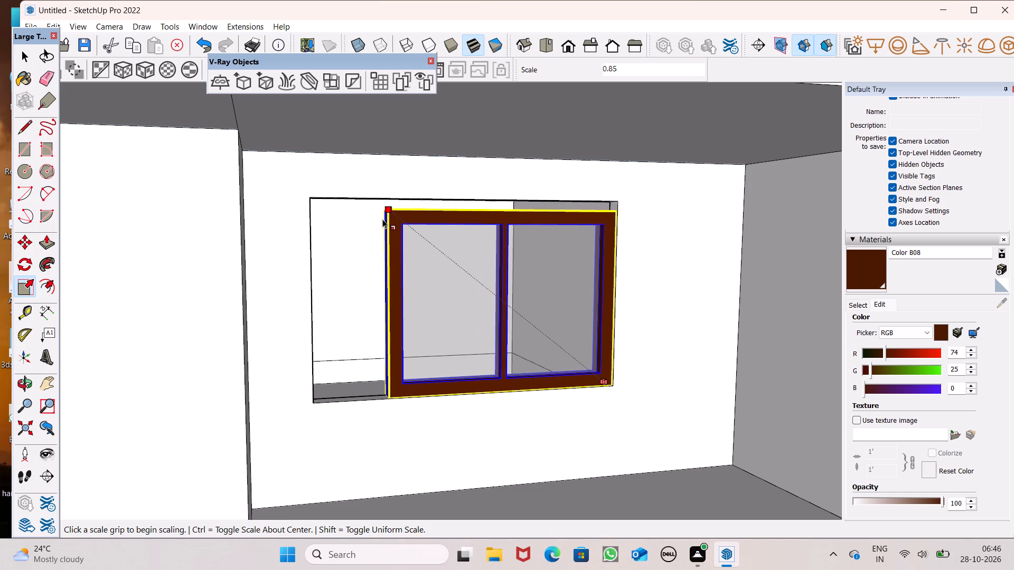
Stretch the window's width by about 1.31 along the red axis to reach the opening's far side edge.
middle_click_drag(372, 296, 425, 315)
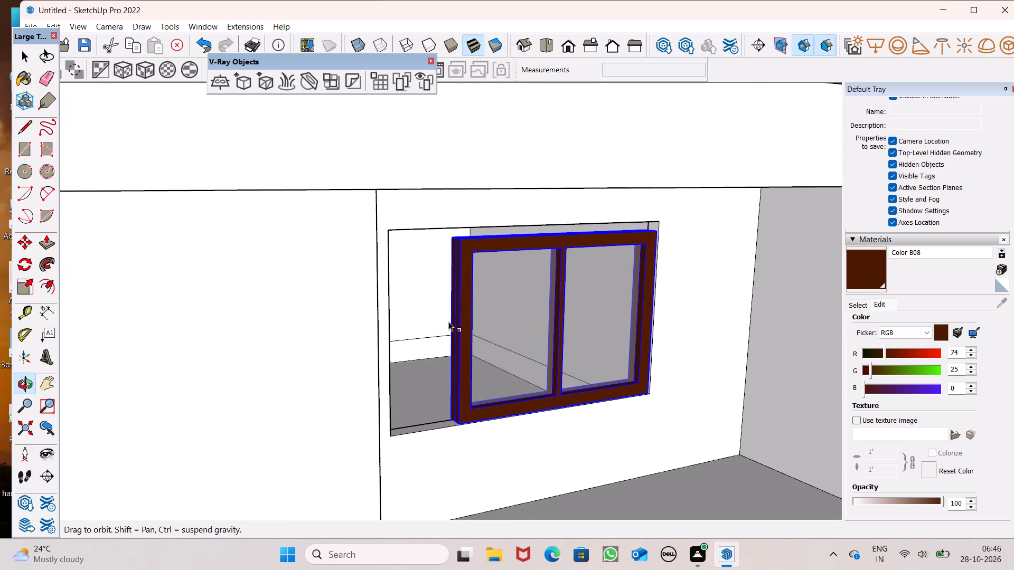
left_click_drag(453, 330, 406, 339)
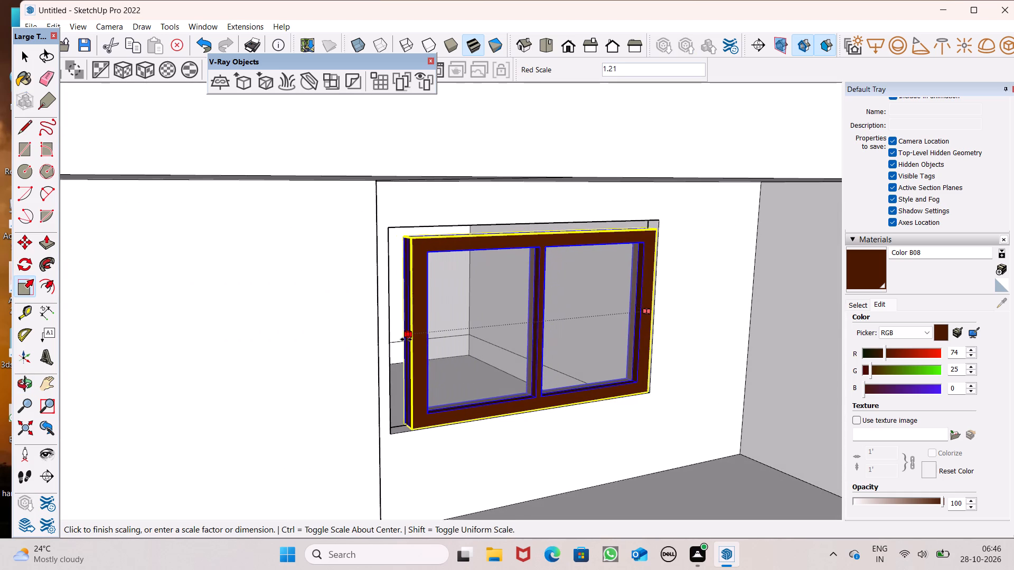
left_click_drag(406, 339, 388, 347)
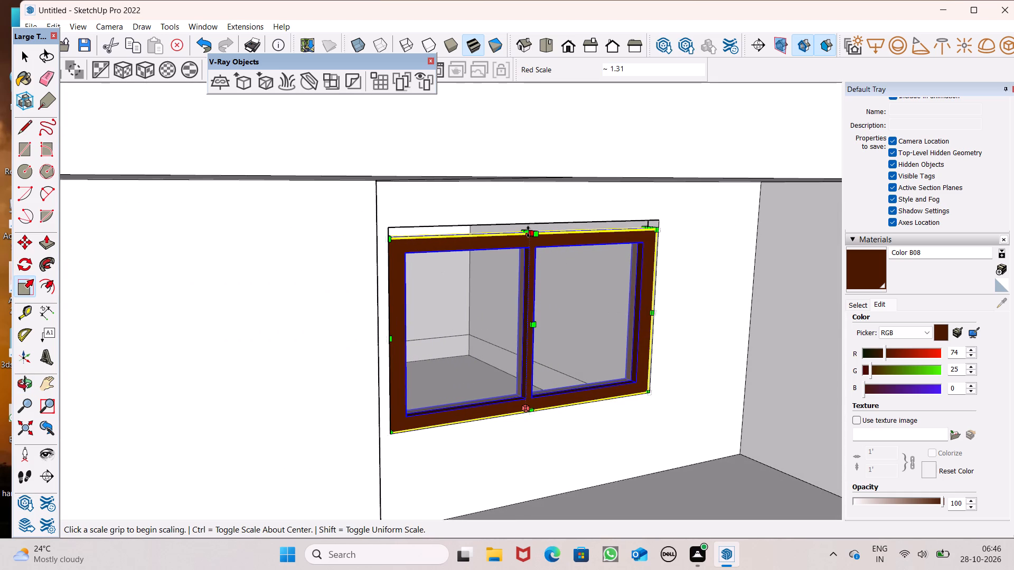
Stretch the window's height along the blue axis up to the opening's top edge, and deselect it.
left_click_drag(529, 232, 527, 222)
scroll(442, 211, "down", 6)
scroll(342, 247, "down", 4)
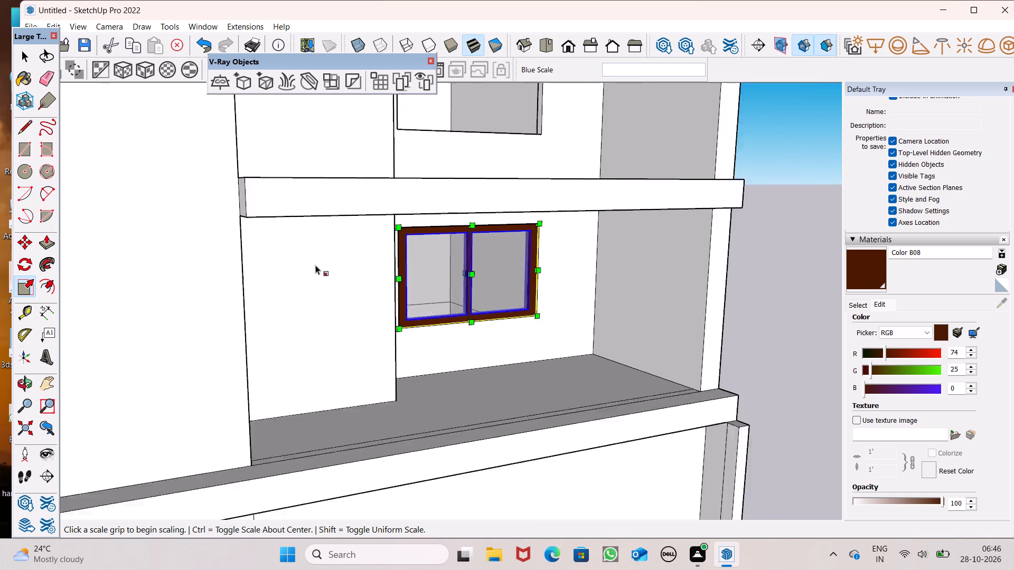
scroll(315, 265, "down", 2)
key("space")
left_click(718, 336)
Copy the fitted window straight up about 11' 1 3/4" into the window opening of the storey above.
scroll(422, 295, "up", 7)
middle_click_drag(492, 322, 400, 385)
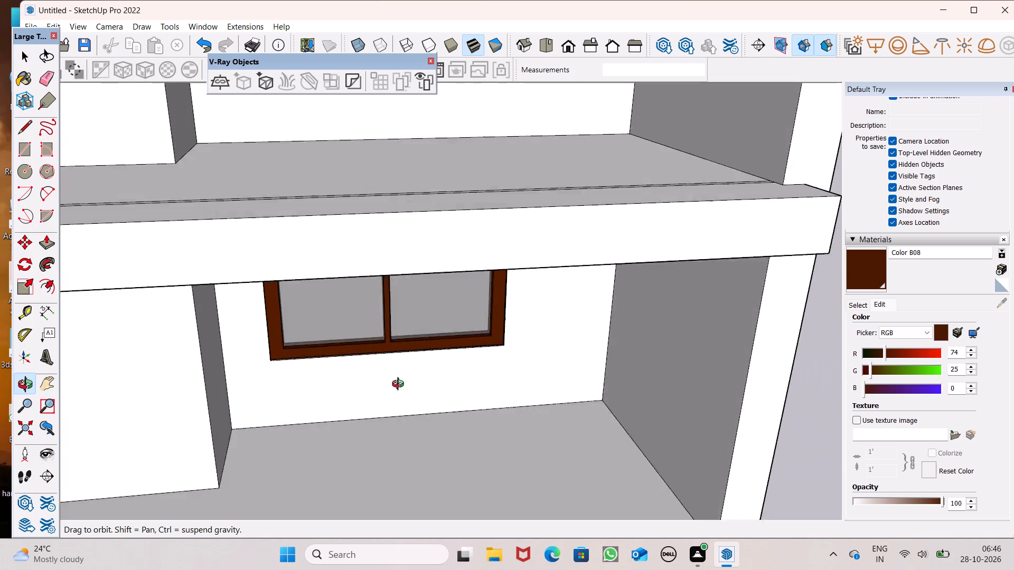
middle_click_drag(400, 385, 347, 330)
scroll(443, 289, "down", 2)
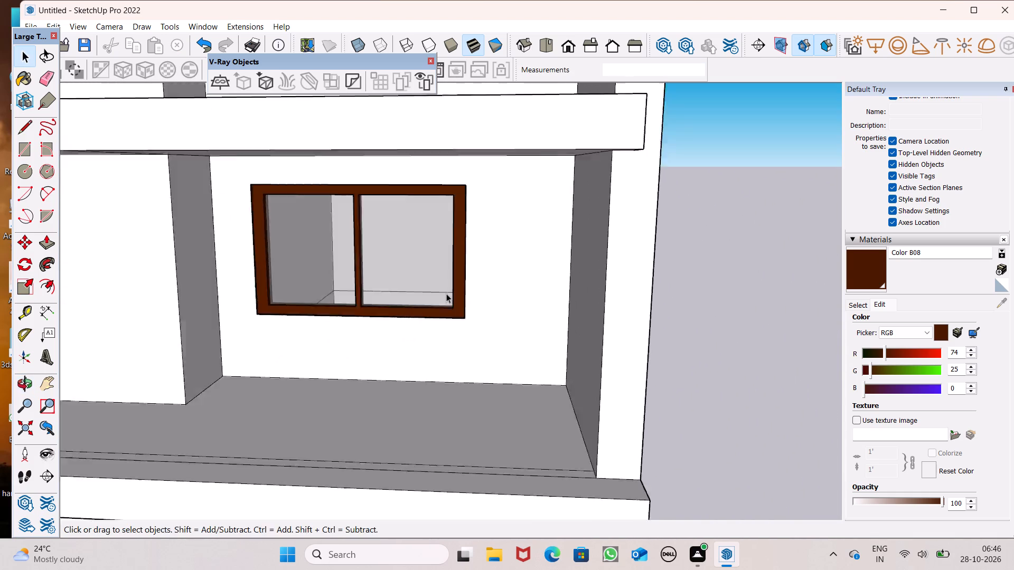
scroll(446, 293, "down", 3)
middle_click_drag(478, 310, 494, 317)
scroll(494, 317, "up", 1)
left_click(439, 289)
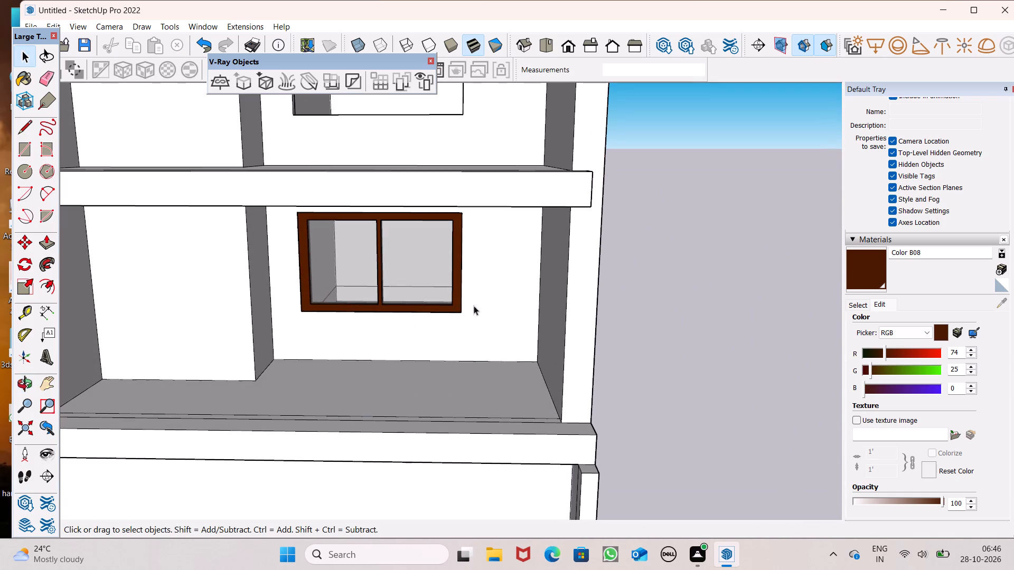
scroll(475, 310, "down", 7)
key("m")
key("Return")
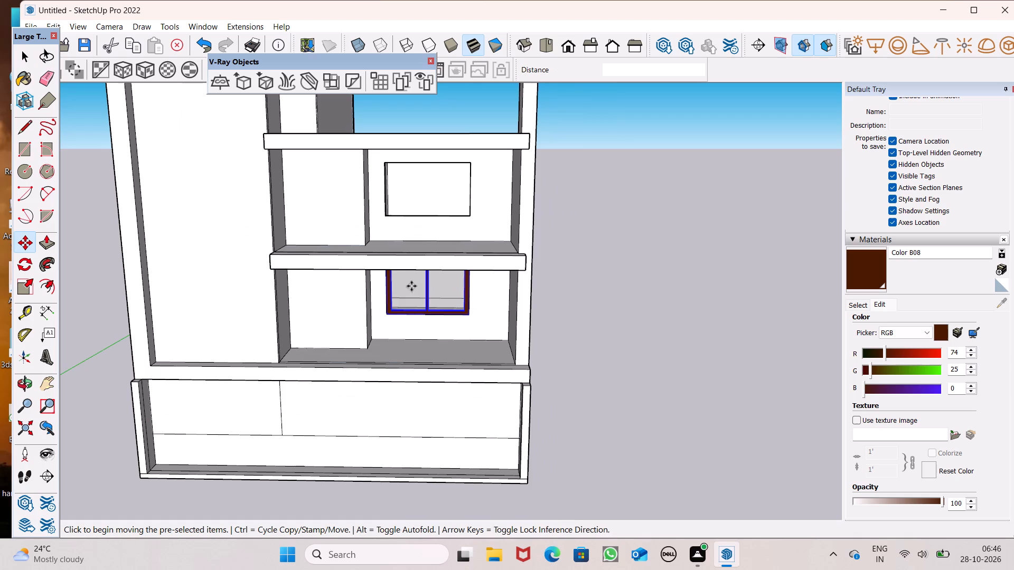
left_click_drag(469, 316, 463, 238)
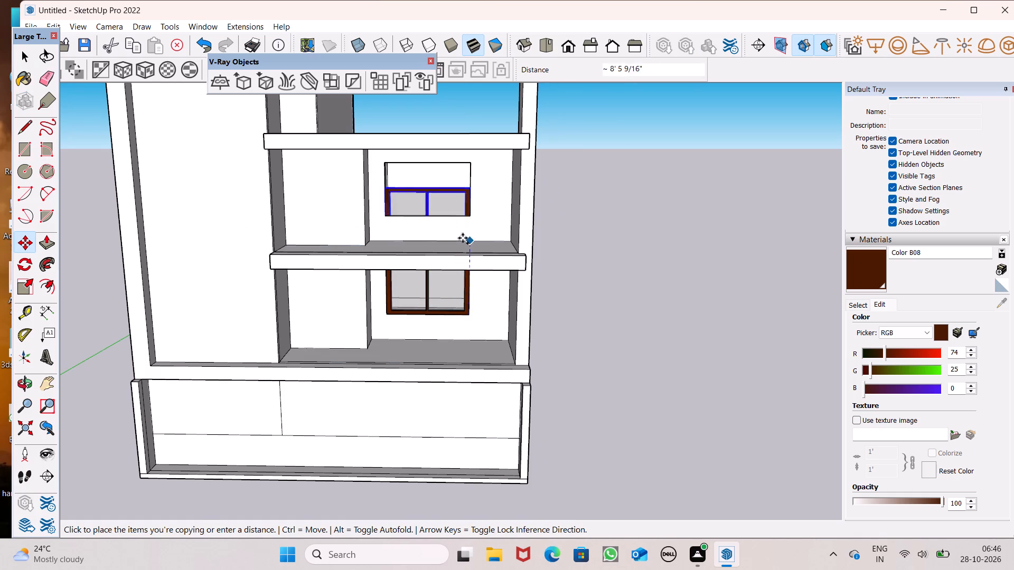
left_click_drag(463, 238, 473, 217)
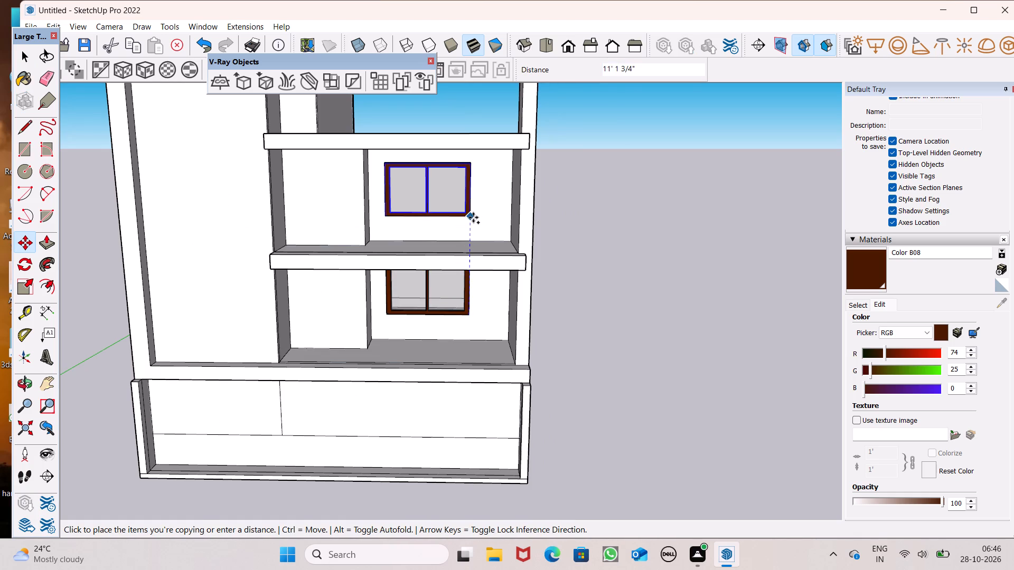
left_click_drag(473, 217, 473, 218)
key("space")
left_click_drag(624, 291, 625, 297)
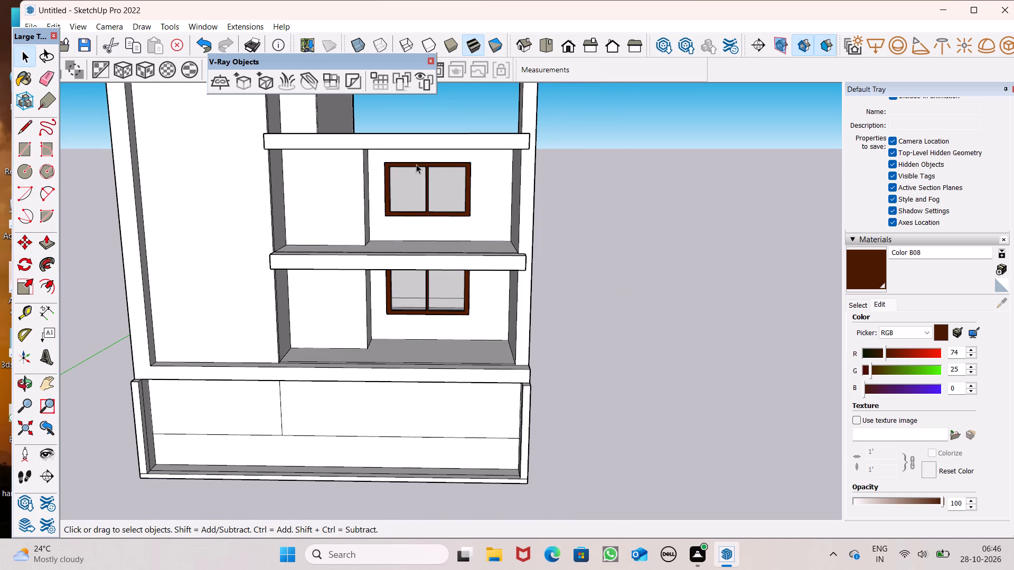
Examine how the copied window fits in the upper storey's opening.
scroll(416, 164, "up", 7)
scroll(538, 268, "up", 1)
middle_click_drag(538, 268, 487, 292)
scroll(358, 309, "up", 1)
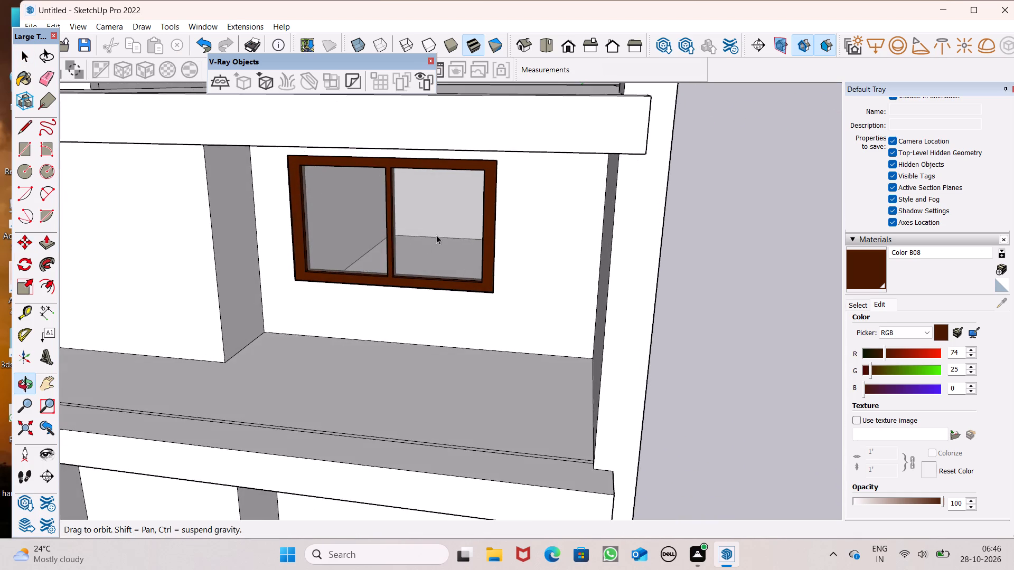
Examine the whole building's front facade and its two fitted windows from above, straight on and below.
scroll(436, 234, "down", 10)
scroll(490, 212, "down", 6)
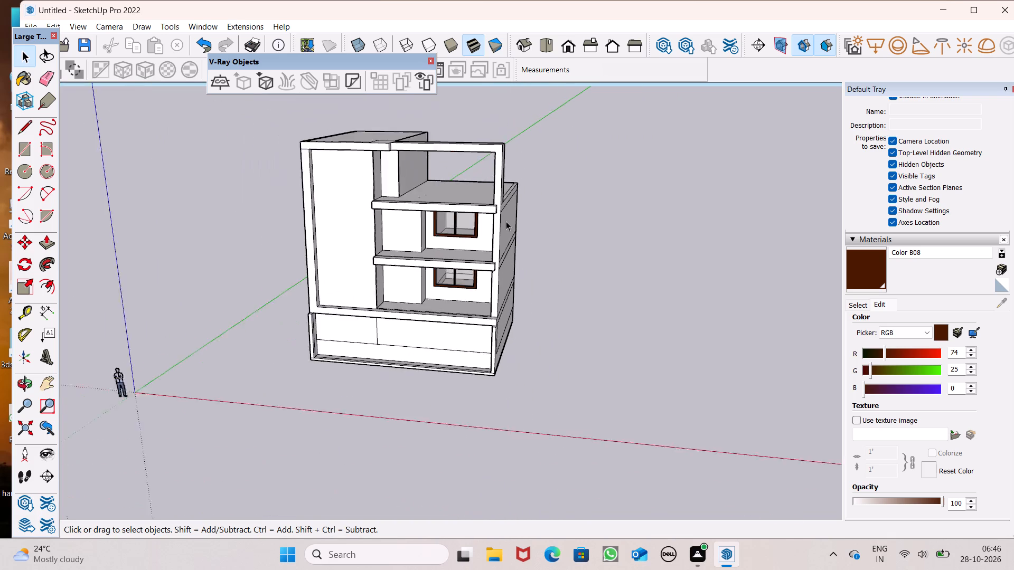
scroll(506, 221, "down", 2)
middle_click_drag(481, 339, 542, 282)
scroll(542, 282, "up", 1)
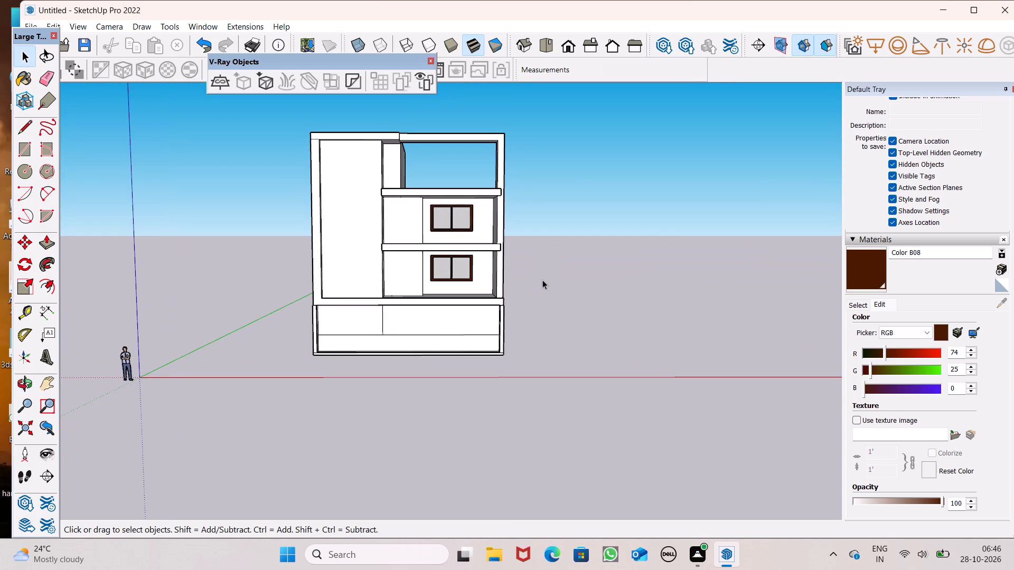
scroll(542, 280, "down", 1)
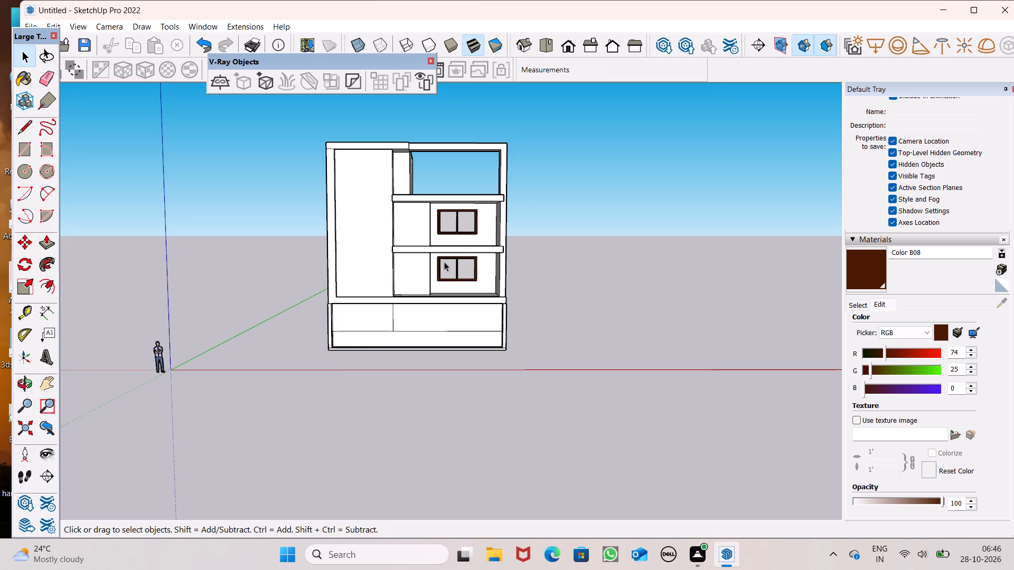
middle_click_drag(470, 244, 341, 344)
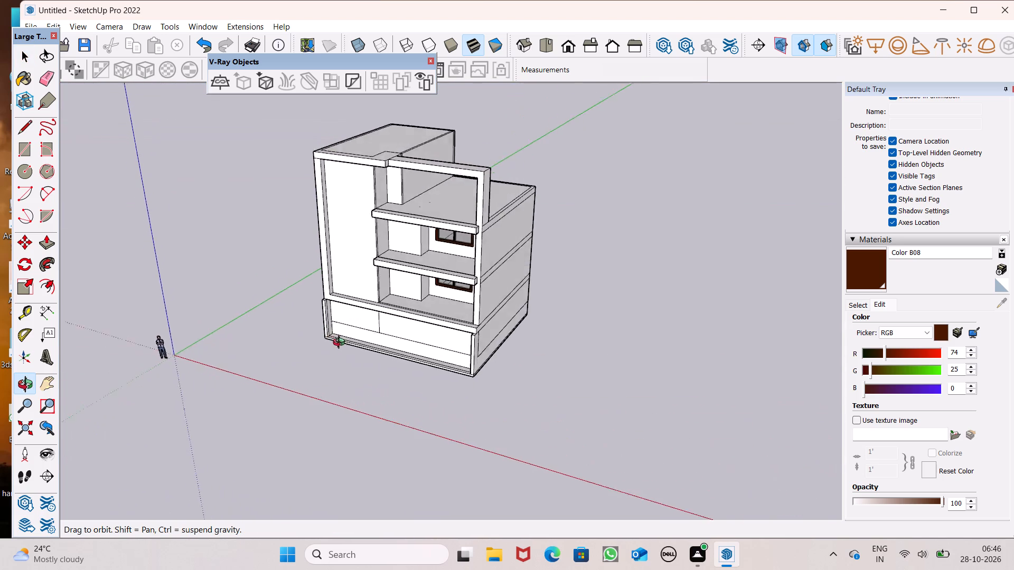
middle_click_drag(341, 344, 411, 258)
middle_click(411, 258)
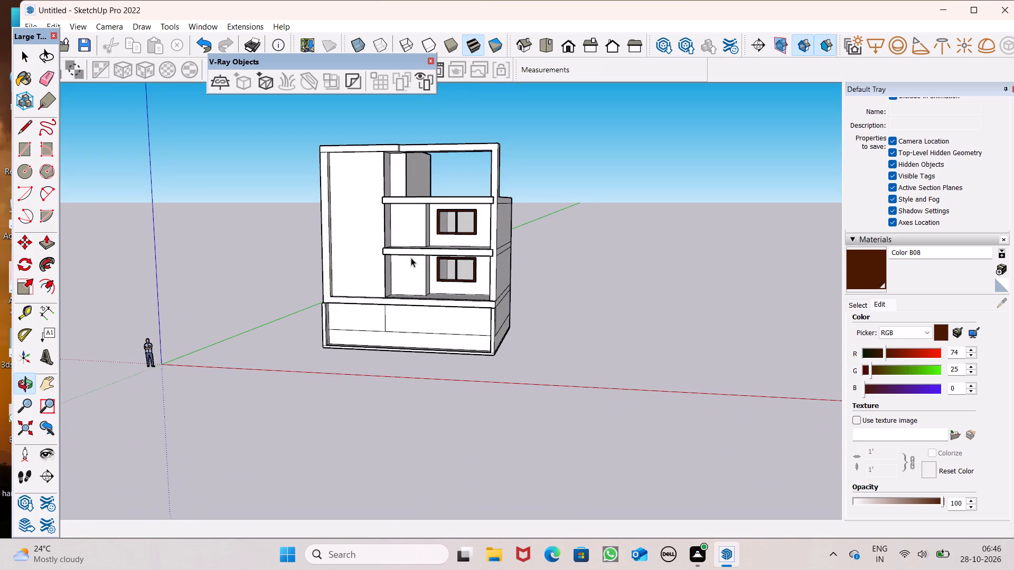
scroll(371, 228, "up", 2)
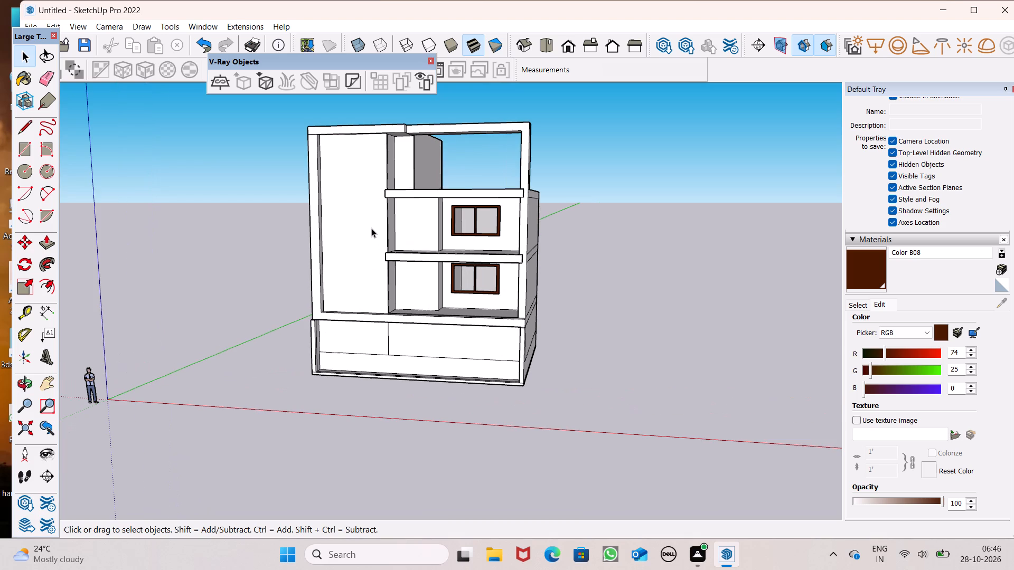
scroll(363, 228, "up", 1)
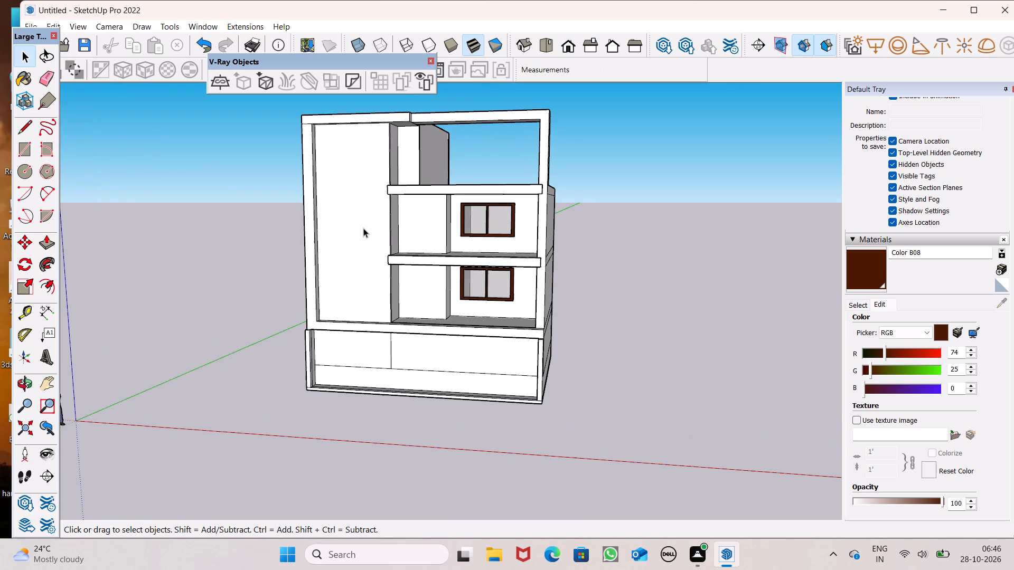
scroll(363, 228, "up", 1)
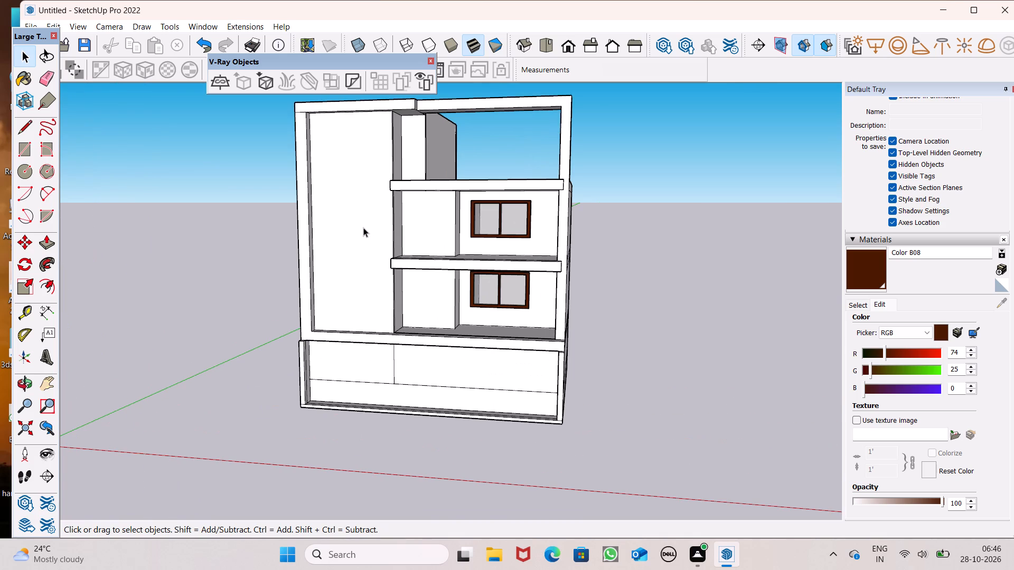
scroll(363, 227, "up", 1)
scroll(363, 227, "down", 4)
middle_click_drag(445, 260, 529, 182)
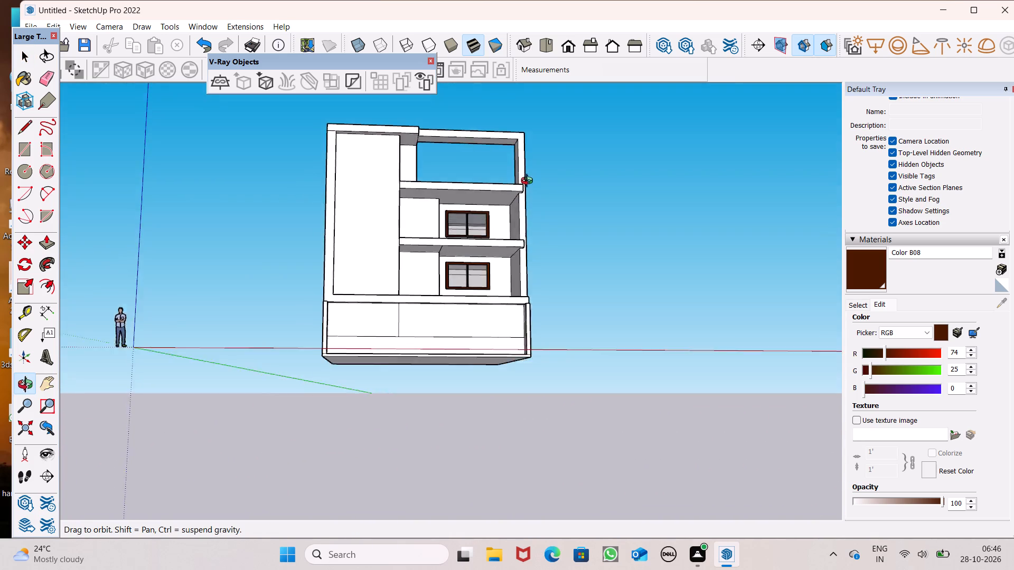
middle_click_drag(529, 182, 557, 162)
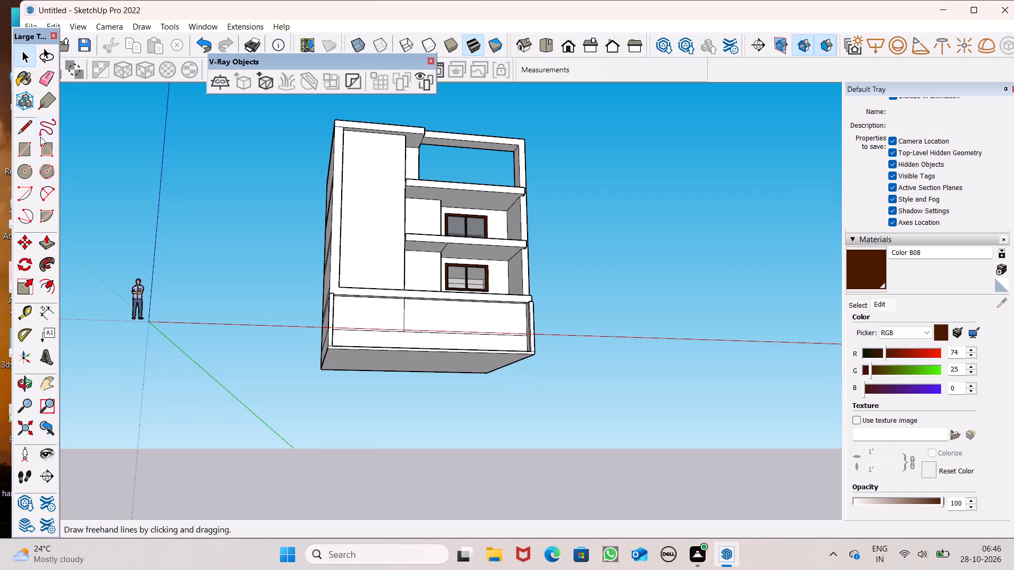
Draw a vertical line 32' 10" long down the tall blank facade panel, just inside its edge beside the balconies.
left_click(28, 129)
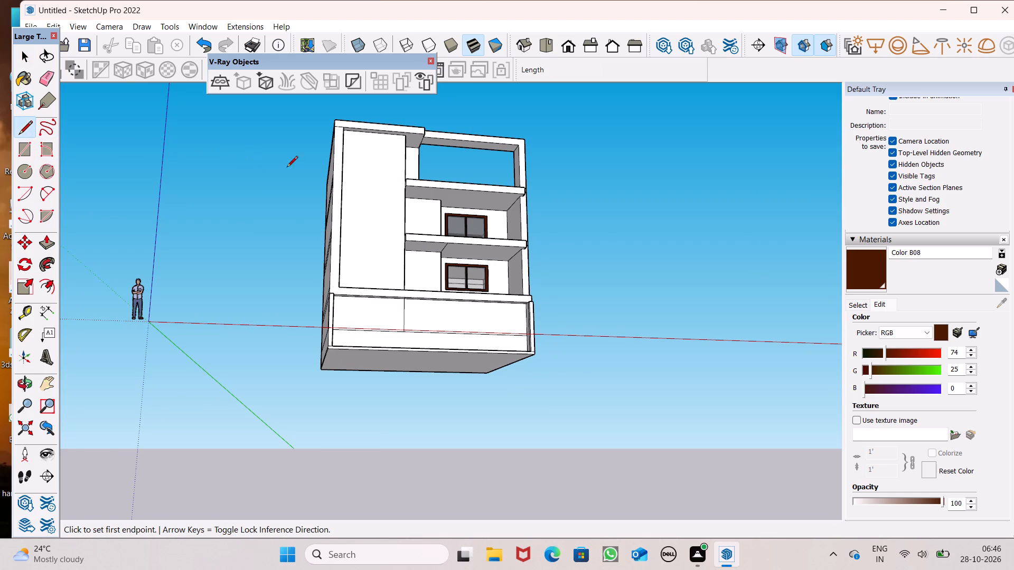
scroll(343, 168, "up", 2)
scroll(411, 116, "up", 12)
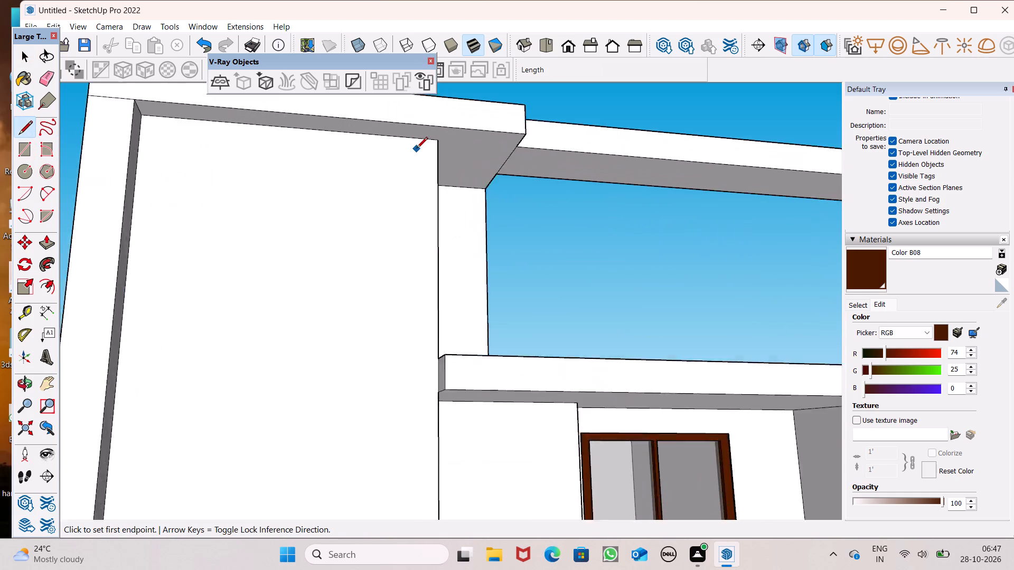
scroll(417, 149, "up", 2)
left_click(426, 138)
scroll(454, 253, "down", 7)
scroll(422, 320, "down", 15)
middle_click_drag(421, 327, 433, 417)
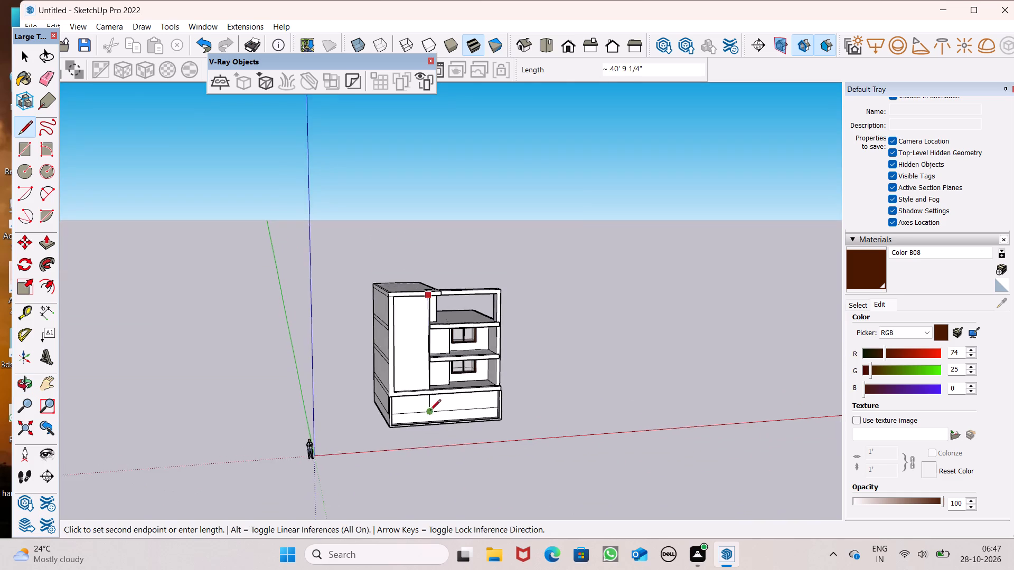
scroll(428, 407, "up", 20)
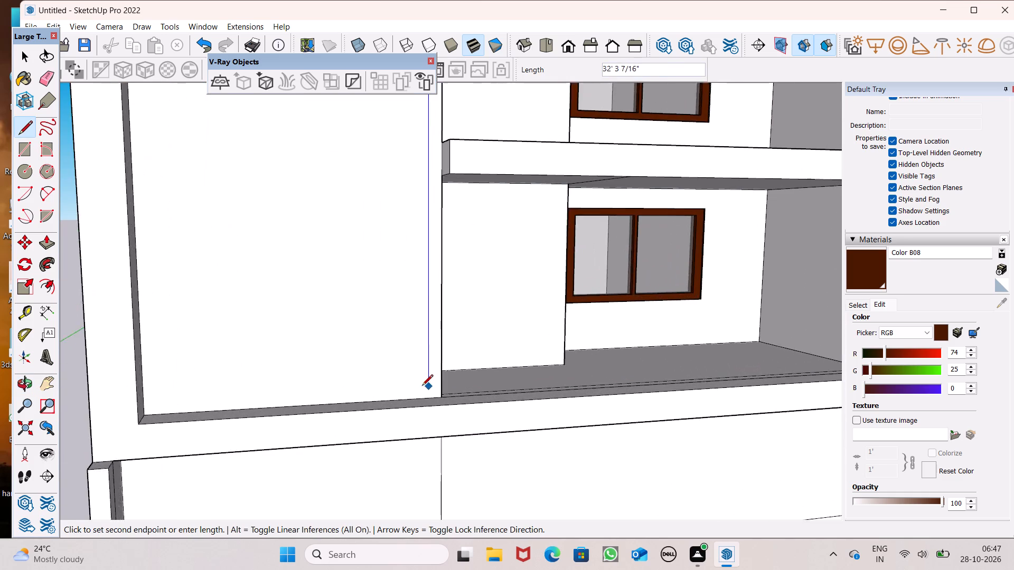
left_click(426, 399)
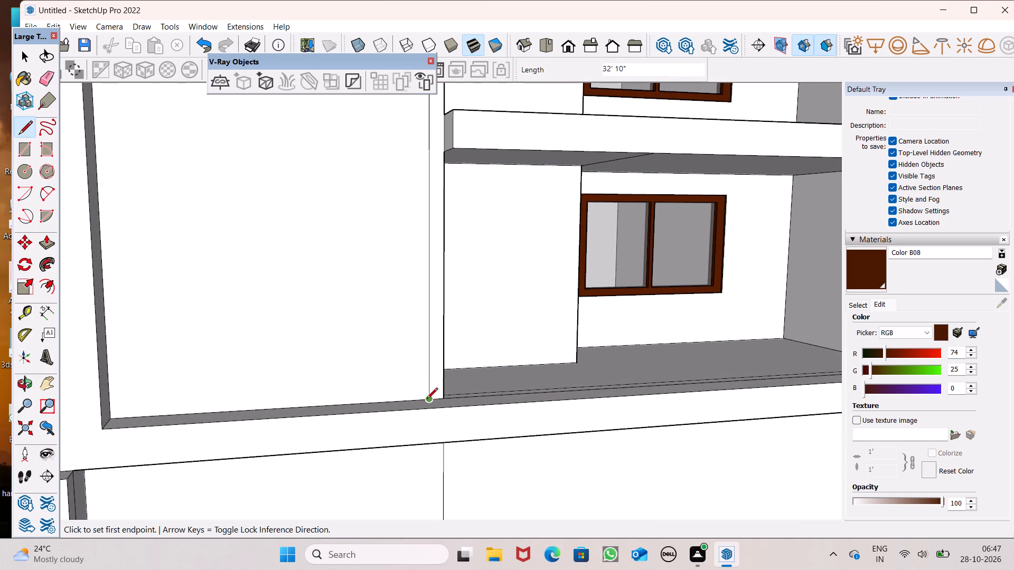
scroll(427, 400, "down", 2)
key("space")
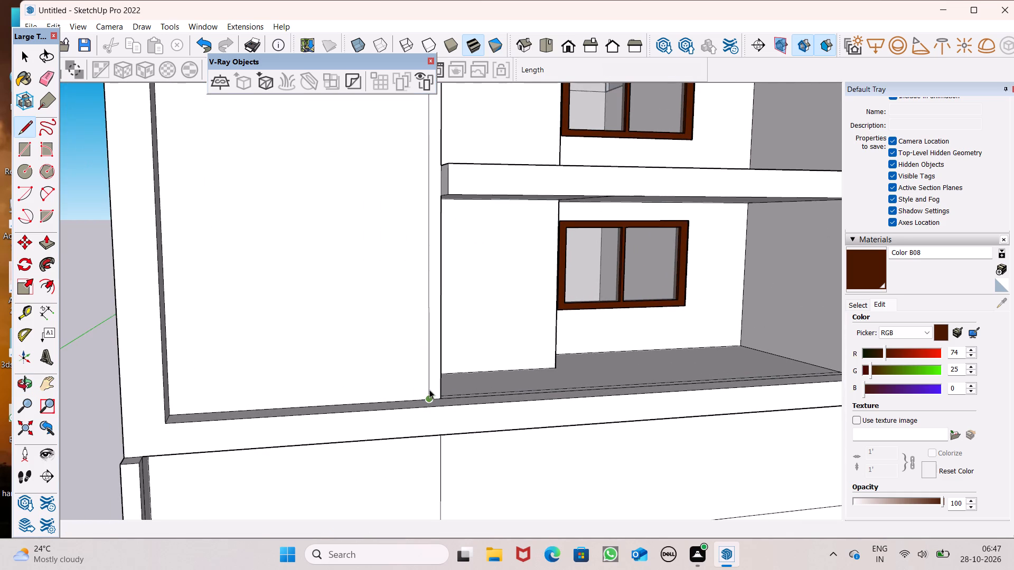
Copy the vertical line about 5 15/16" along the panel away from the balconies, and array it as 5 copies.
left_click(429, 389)
key("m")
key("Return")
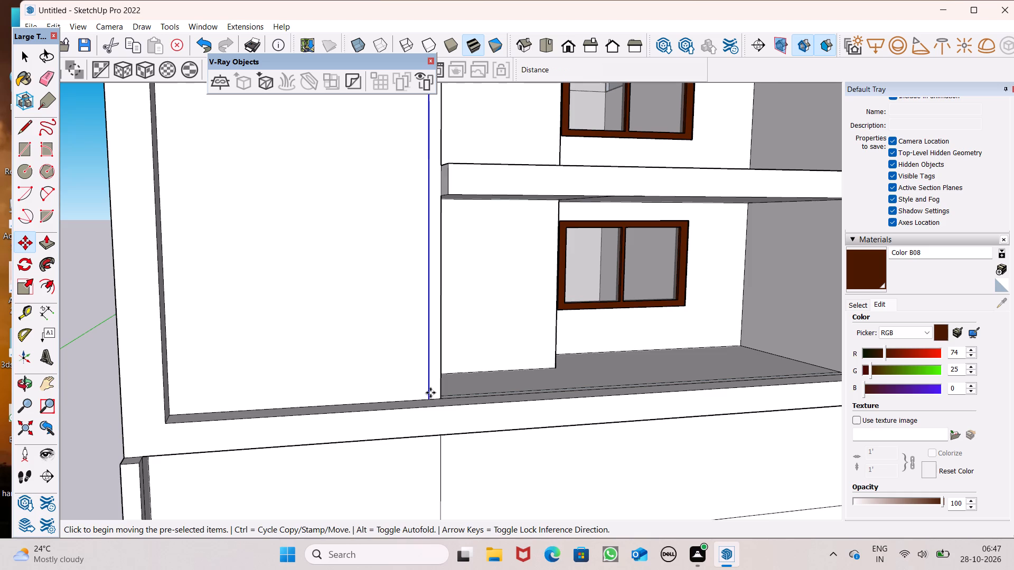
scroll(433, 394, "up", 6)
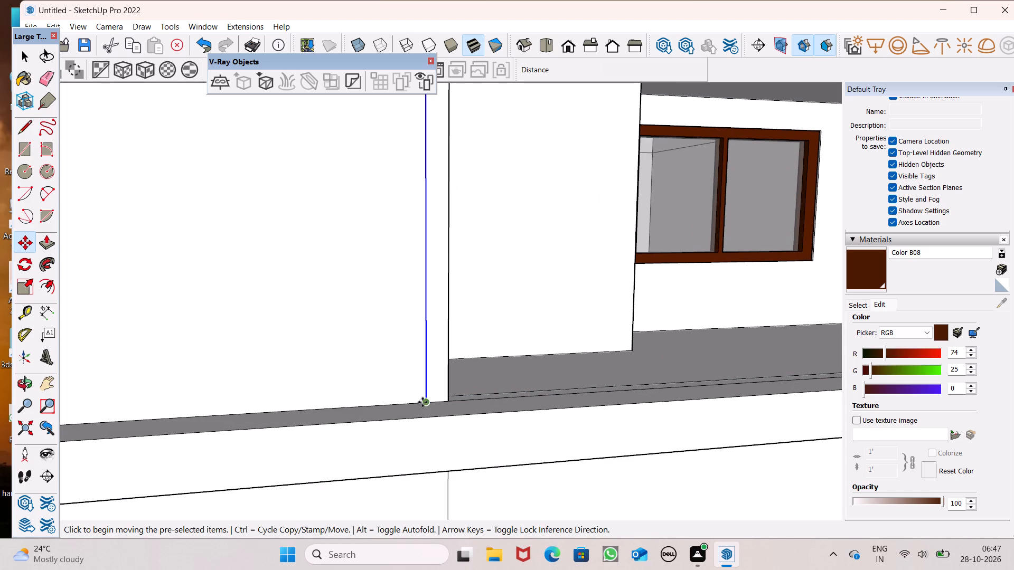
left_click_drag(426, 401, 407, 403, "ctrl")
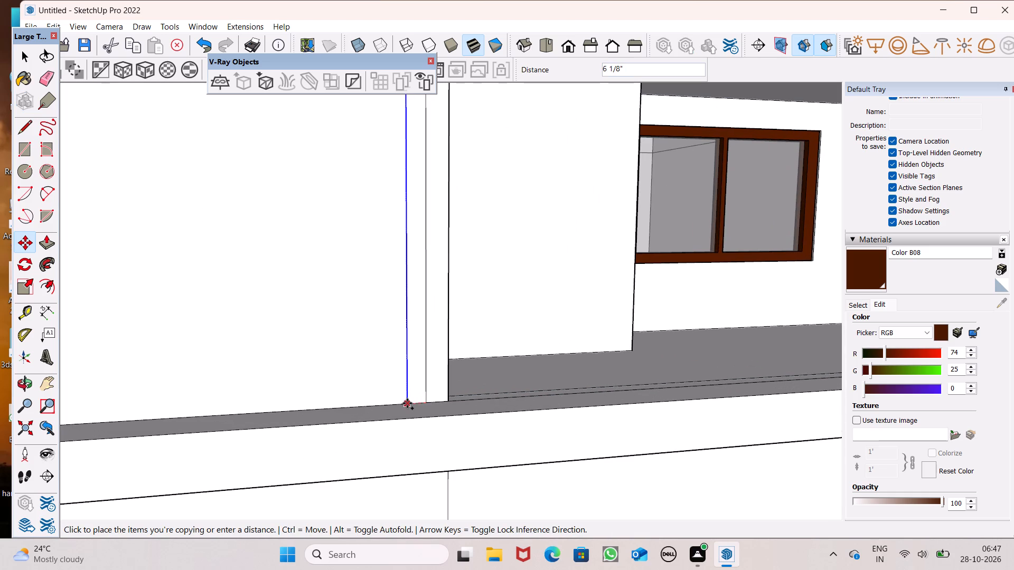
left_click_drag(407, 403, 408, 404, "ctrl")
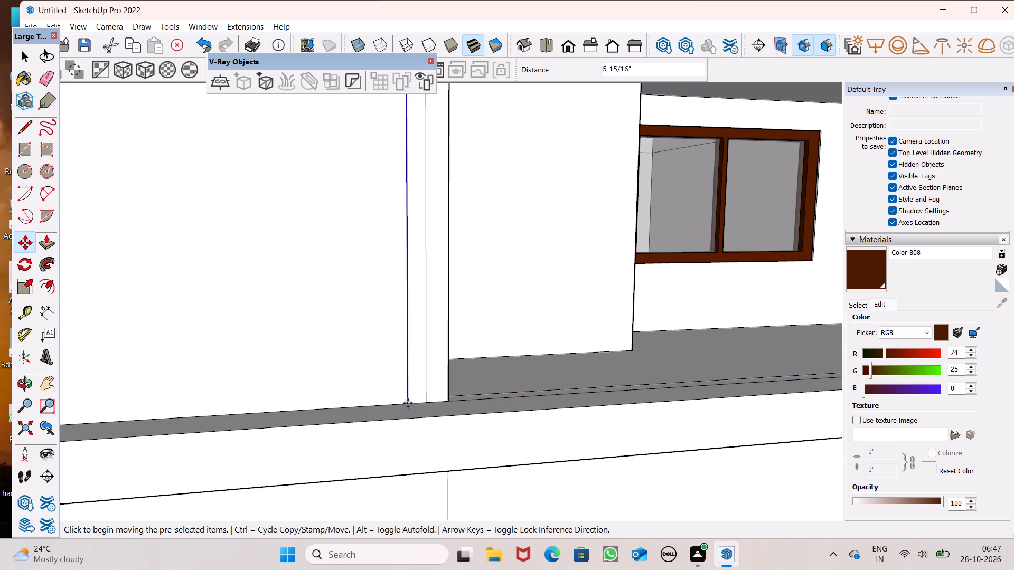
key("shift+asterisk")
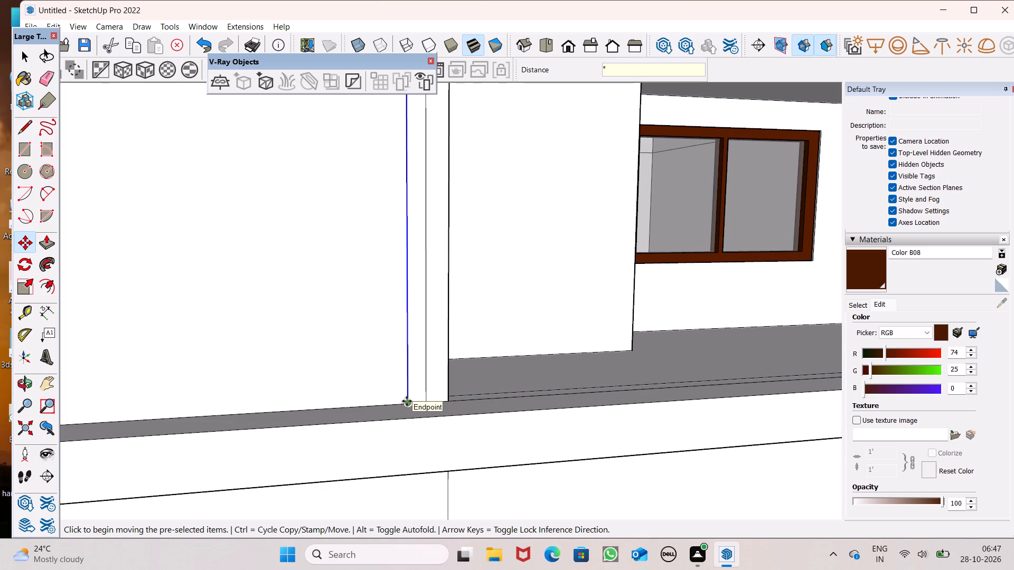
key("5")
key("Return")
key("backslash")
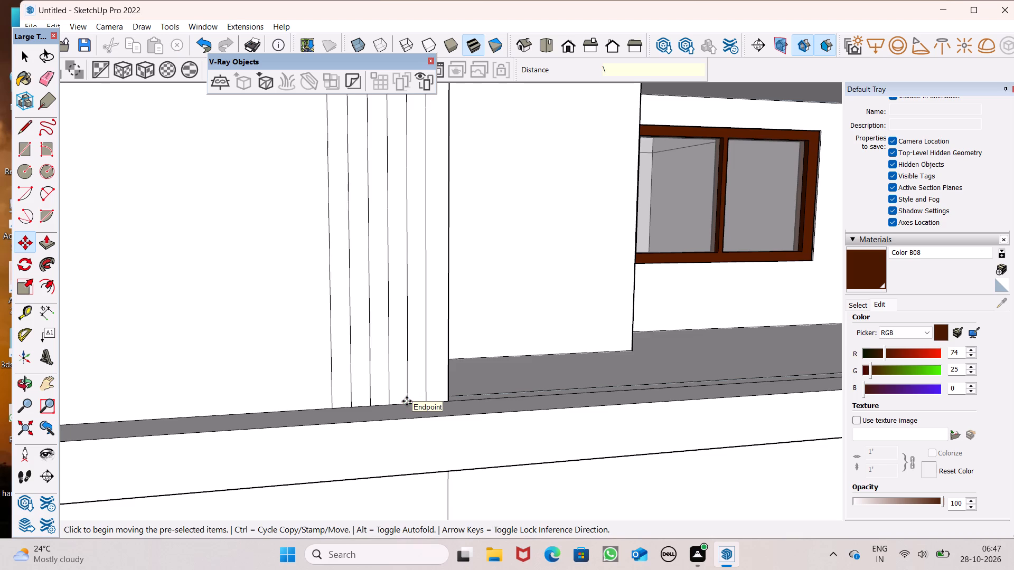
key("space")
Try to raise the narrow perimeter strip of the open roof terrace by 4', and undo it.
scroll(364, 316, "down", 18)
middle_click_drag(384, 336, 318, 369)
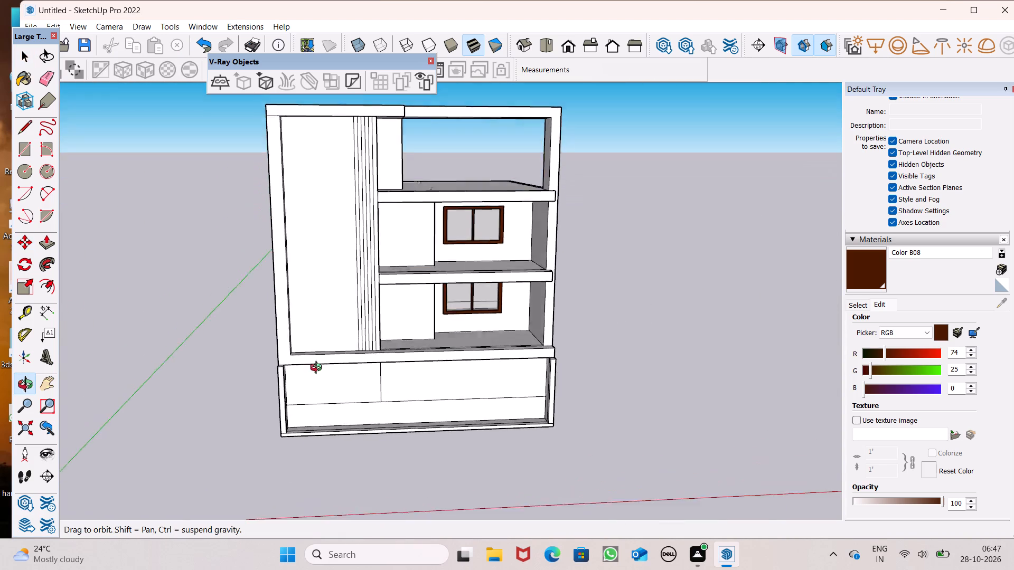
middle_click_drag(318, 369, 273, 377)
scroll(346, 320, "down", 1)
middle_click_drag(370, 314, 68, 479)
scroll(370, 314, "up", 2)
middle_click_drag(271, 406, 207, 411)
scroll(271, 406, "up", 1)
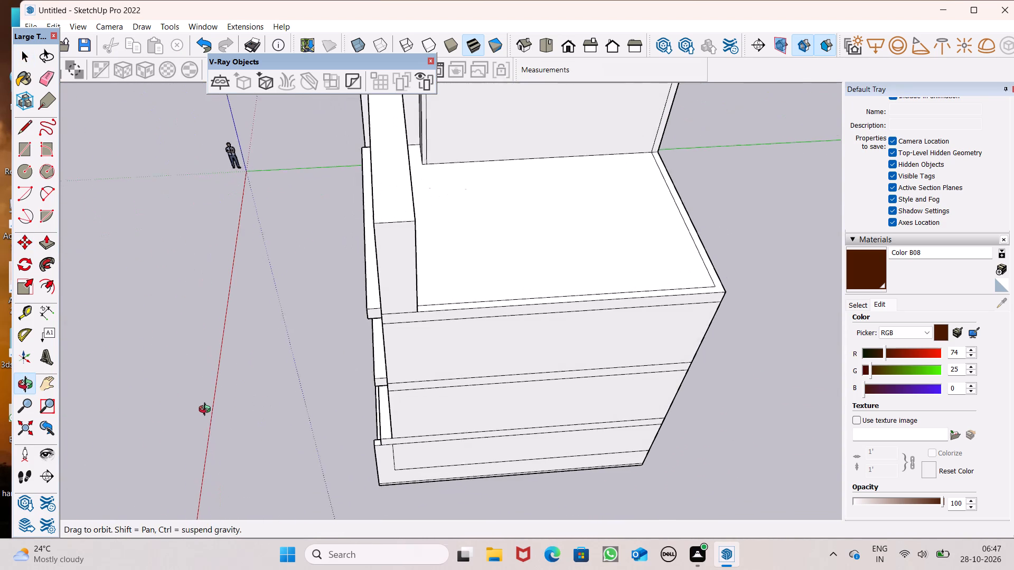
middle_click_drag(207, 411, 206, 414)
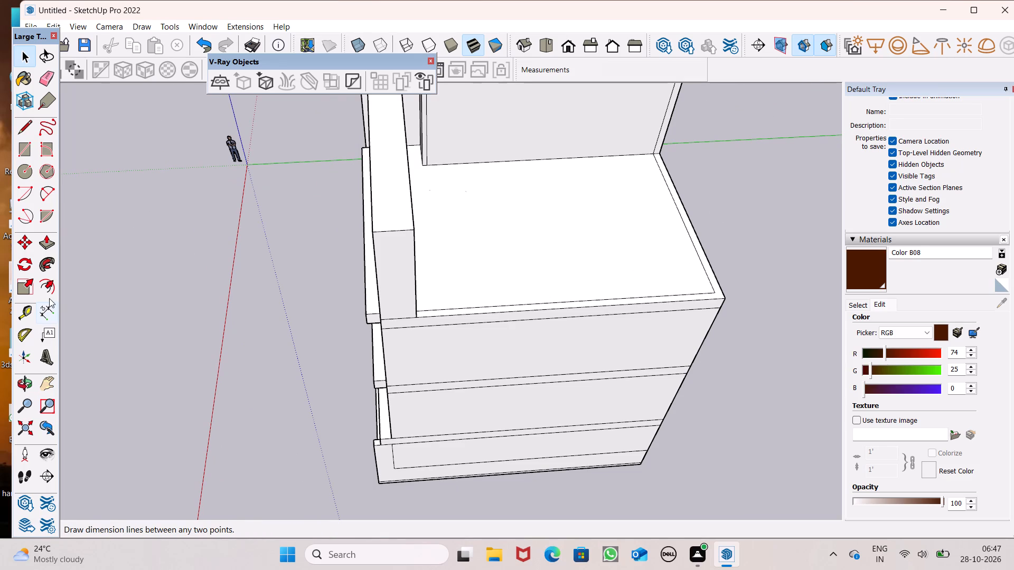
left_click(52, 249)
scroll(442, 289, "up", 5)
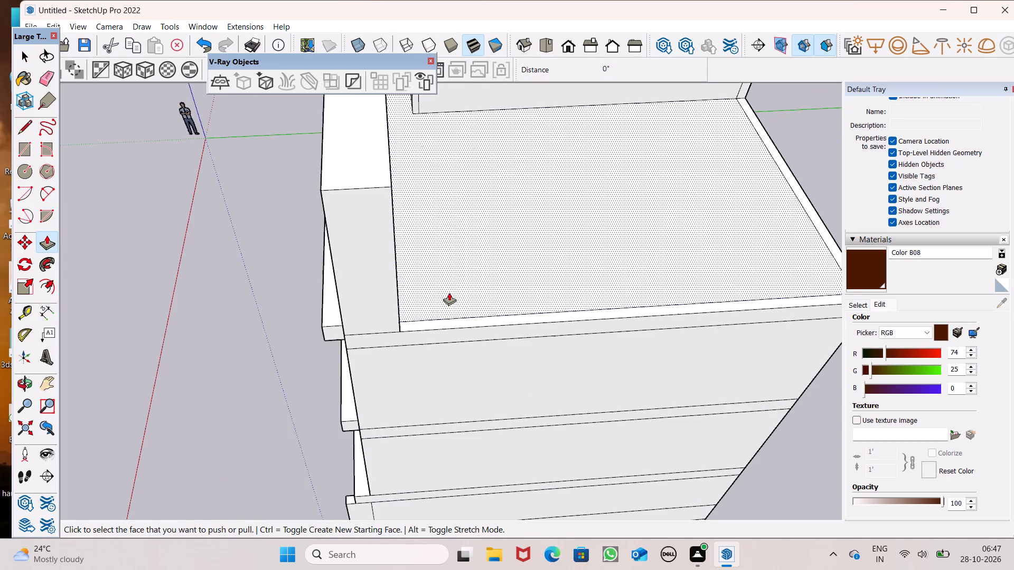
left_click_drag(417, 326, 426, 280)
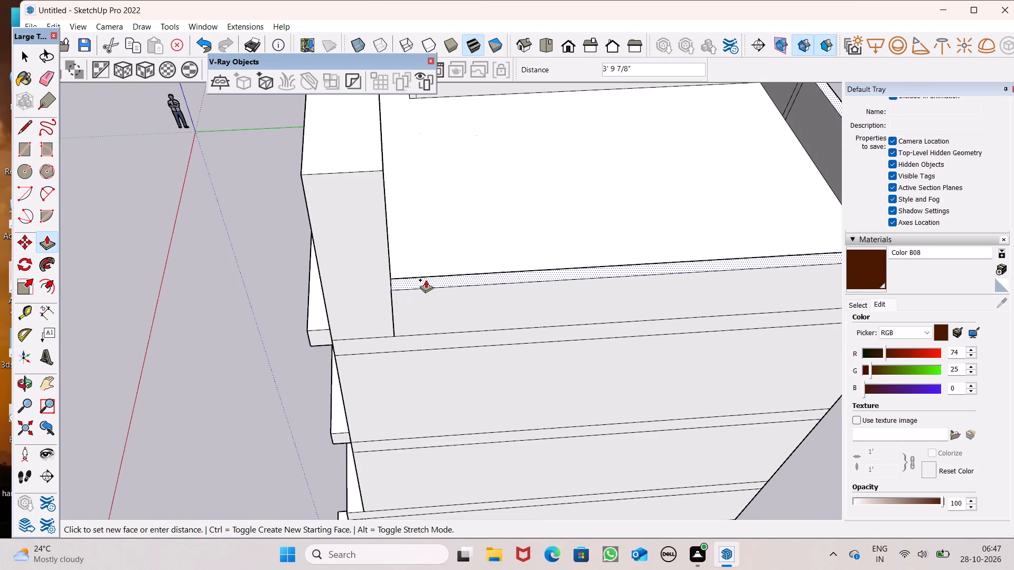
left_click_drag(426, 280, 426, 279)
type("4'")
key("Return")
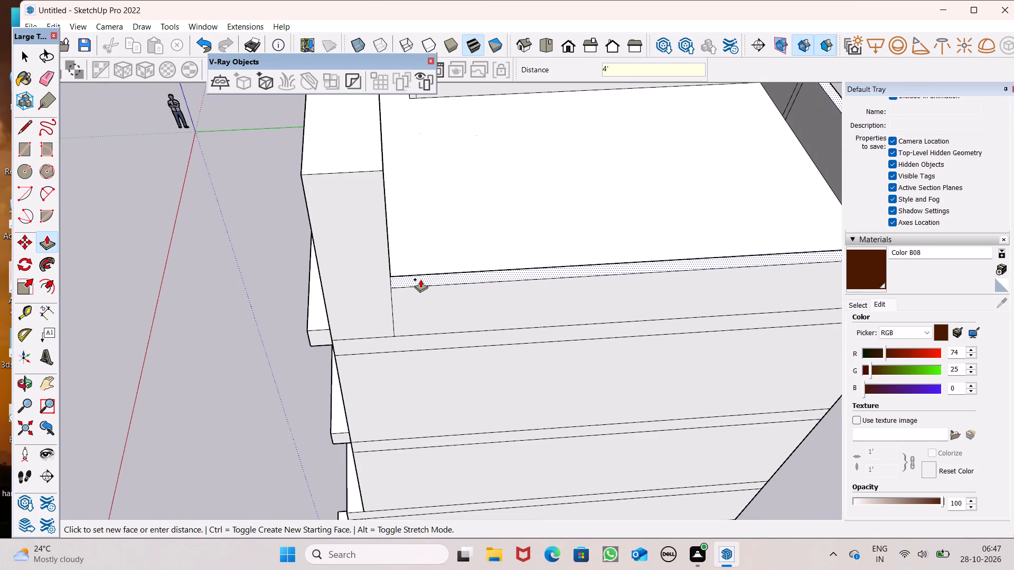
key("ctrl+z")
Raise the terrace's narrow perimeter strip 4' to form a parapet wall.
left_click(407, 329)
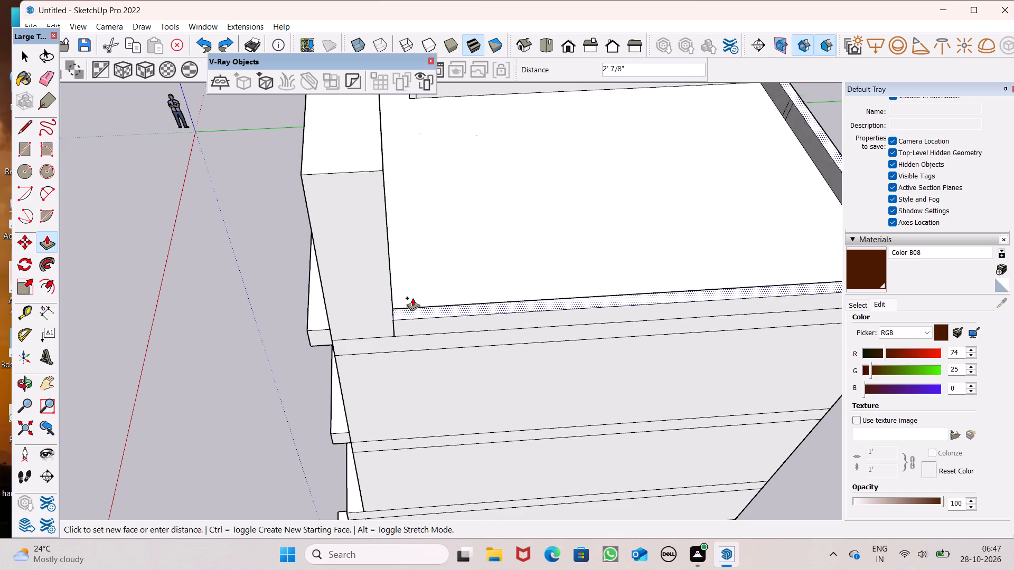
type("4'")
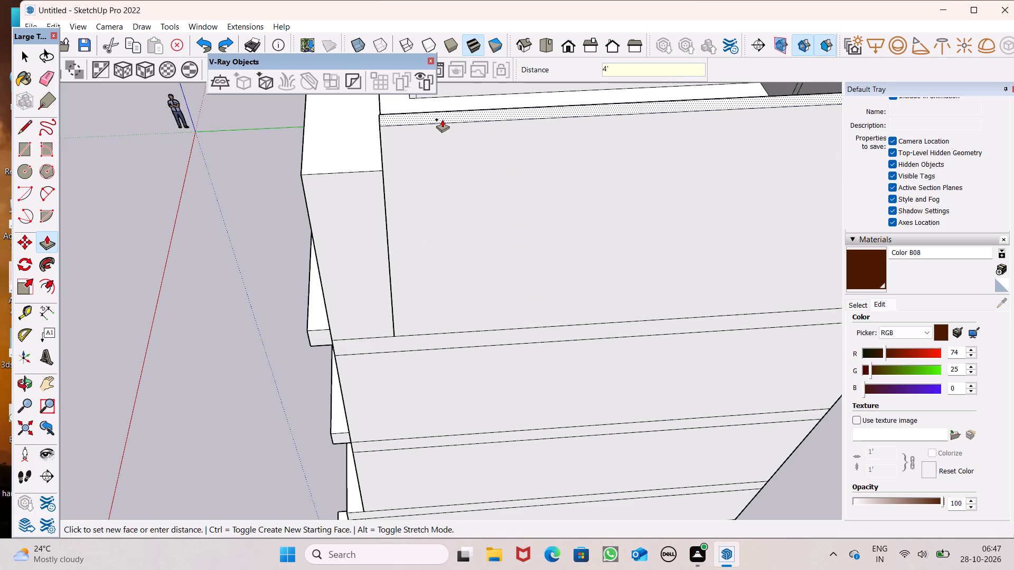
key("Return")
Erase the stray vertical lines on the inner faces of the roof terrace's rear and side parapet walls.
scroll(105, 315, "down", 4)
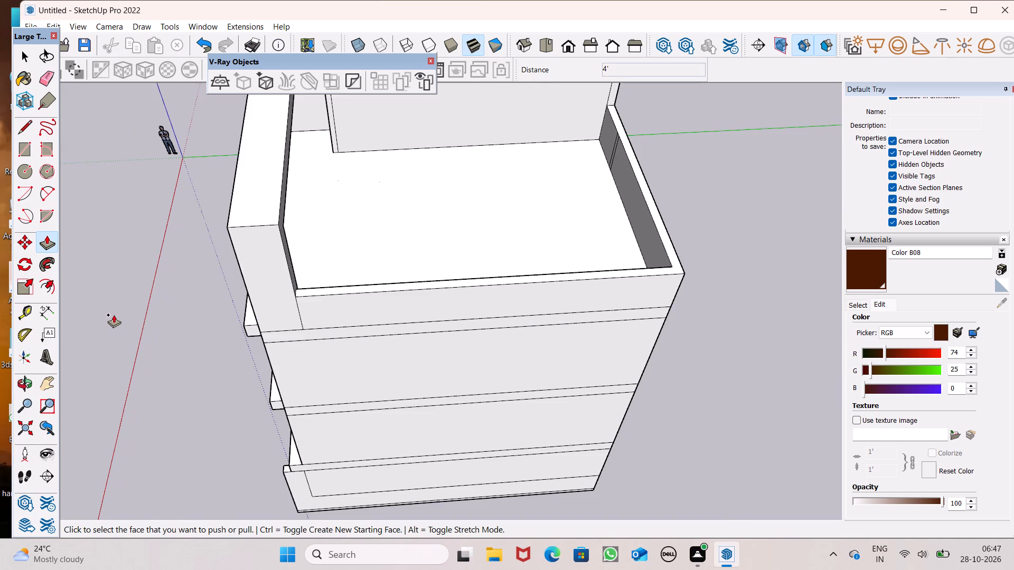
scroll(157, 306, "down", 4)
middle_click_drag(203, 305, 586, 162)
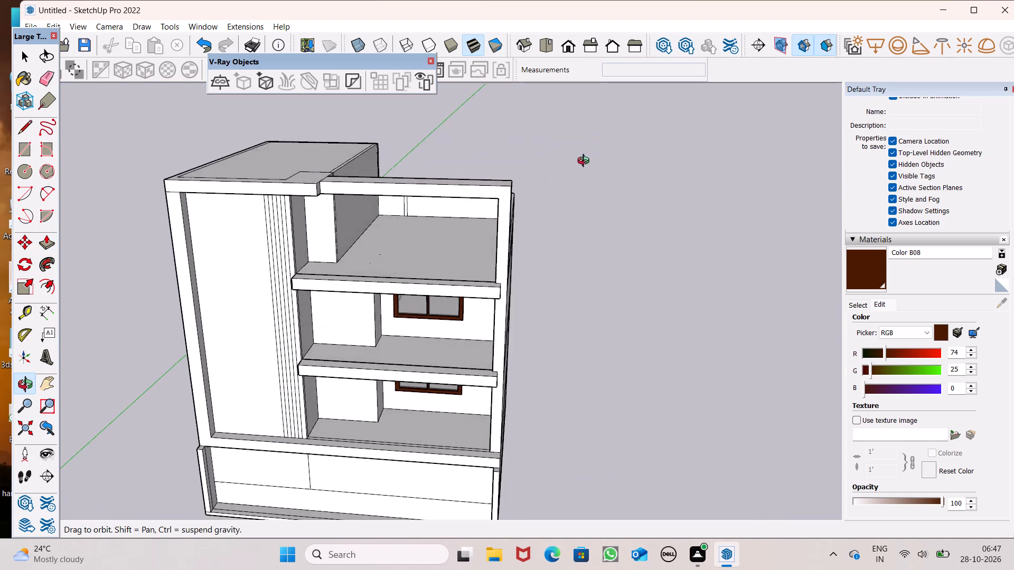
middle_click_drag(586, 162, 613, 113)
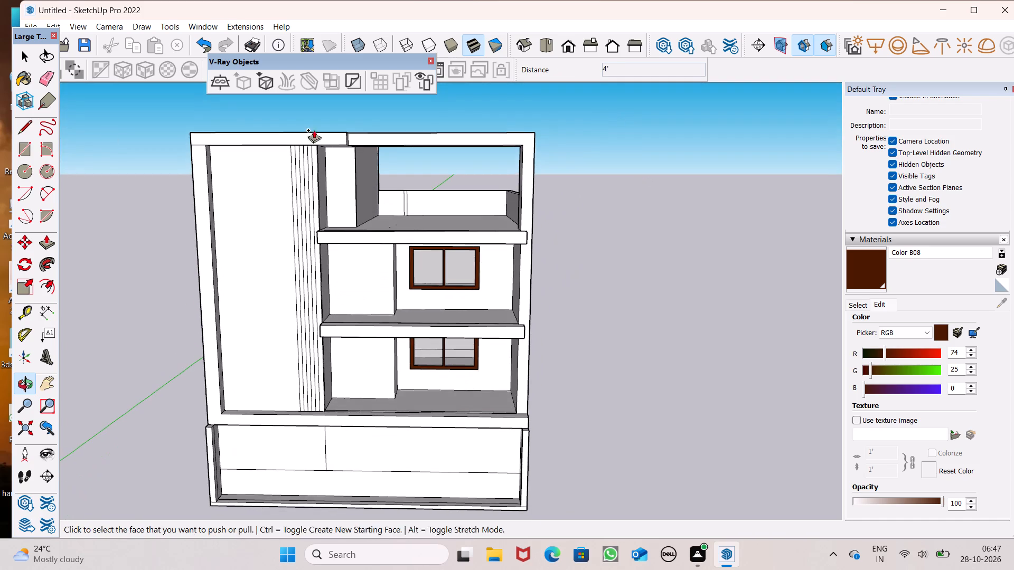
left_click(55, 77)
scroll(298, 160, "up", 5)
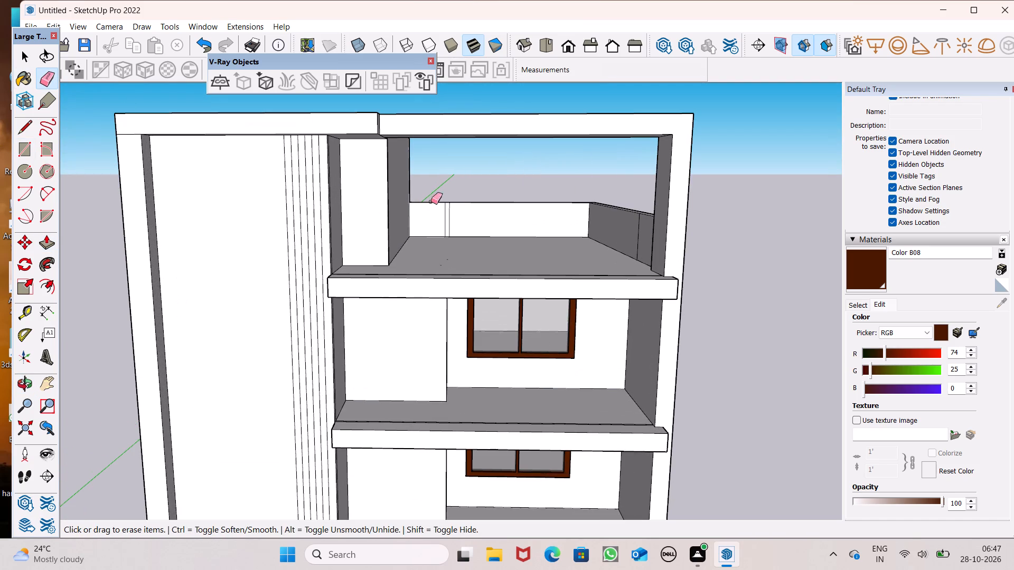
left_click_drag(473, 217, 426, 217)
left_click_drag(452, 215, 453, 215)
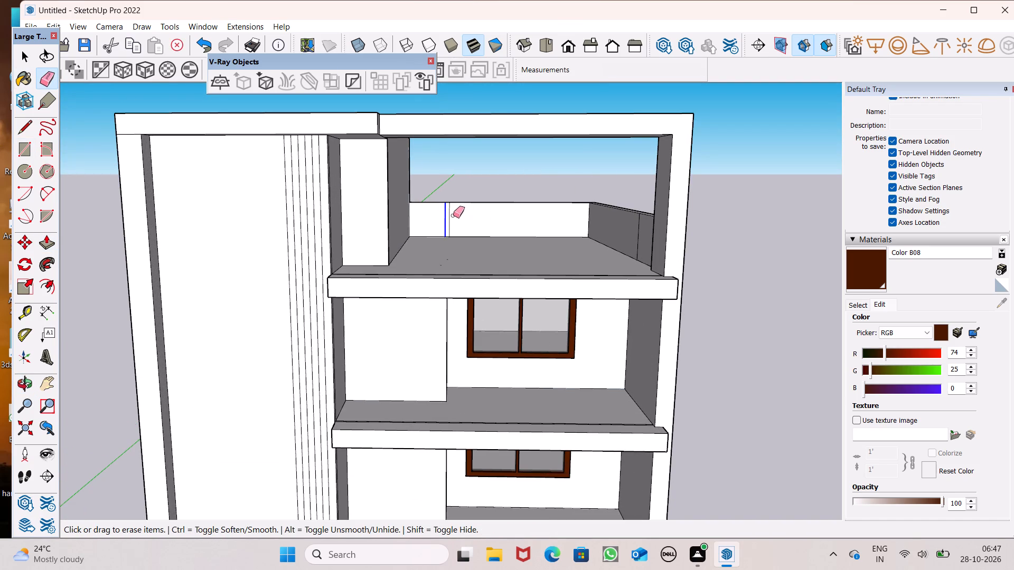
left_click_drag(453, 215, 446, 217)
middle_click_drag(510, 262, 615, 246)
scroll(615, 239, "up", 1)
left_click_drag(615, 222, 628, 224)
scroll(567, 215, "down", 4)
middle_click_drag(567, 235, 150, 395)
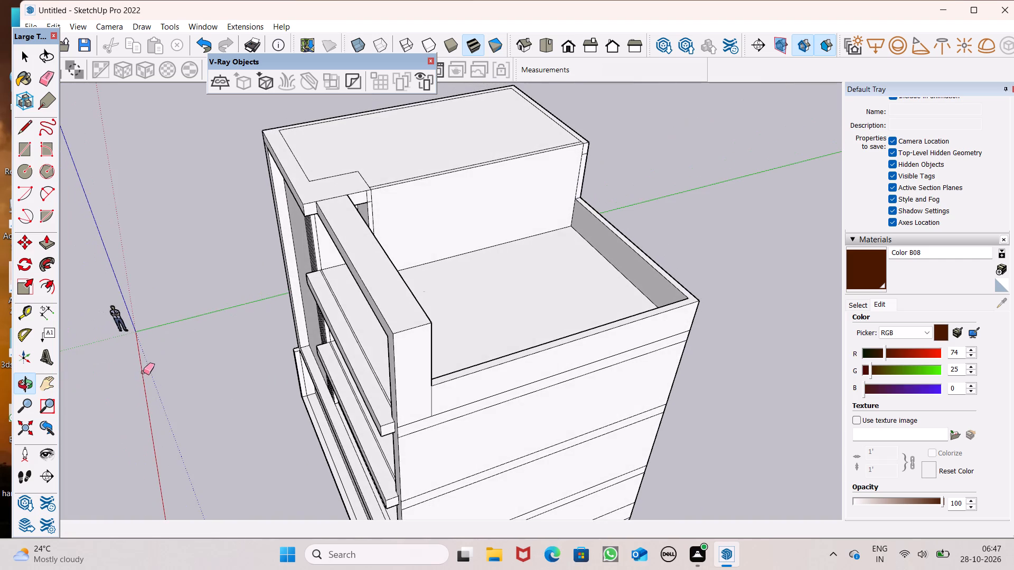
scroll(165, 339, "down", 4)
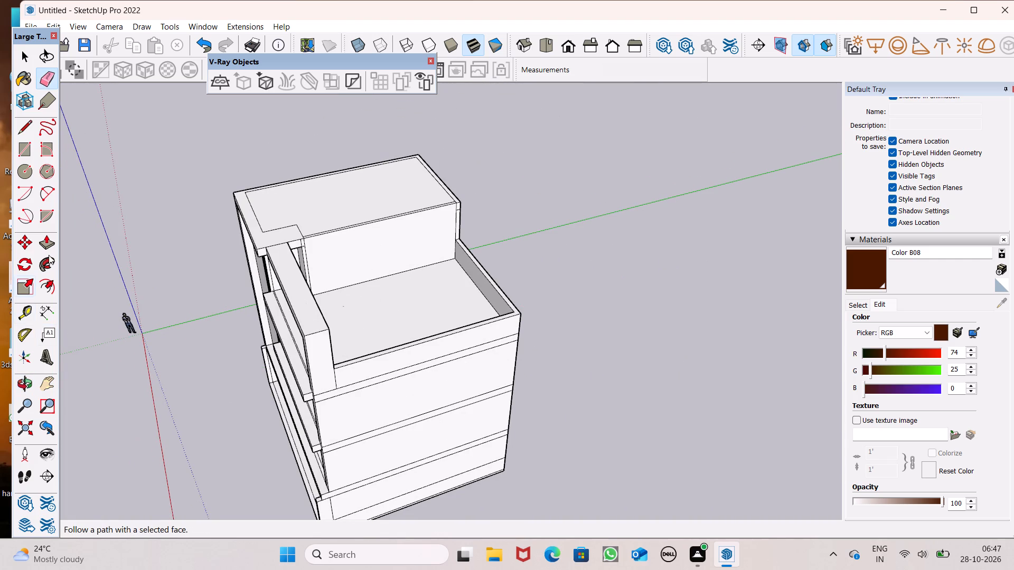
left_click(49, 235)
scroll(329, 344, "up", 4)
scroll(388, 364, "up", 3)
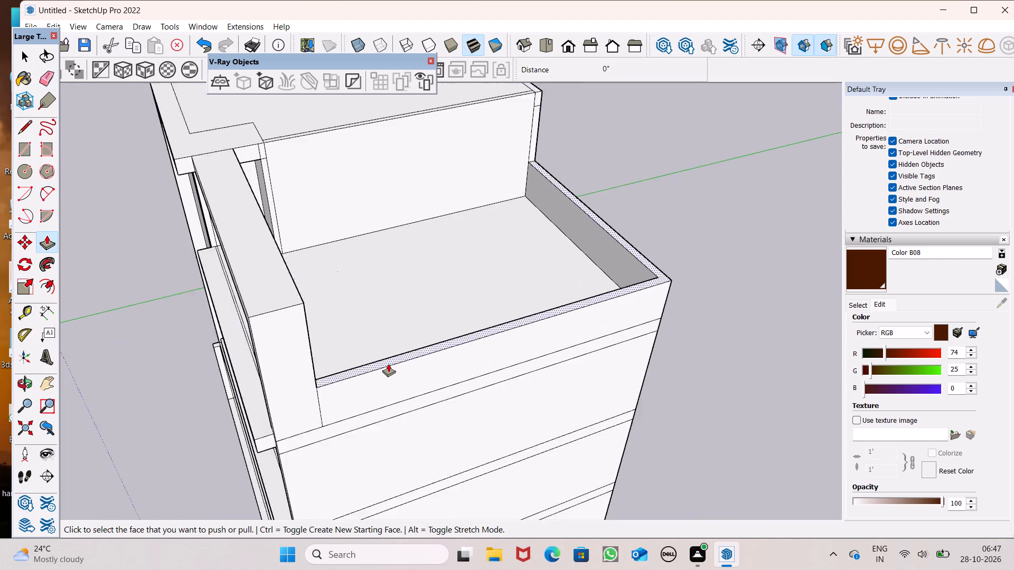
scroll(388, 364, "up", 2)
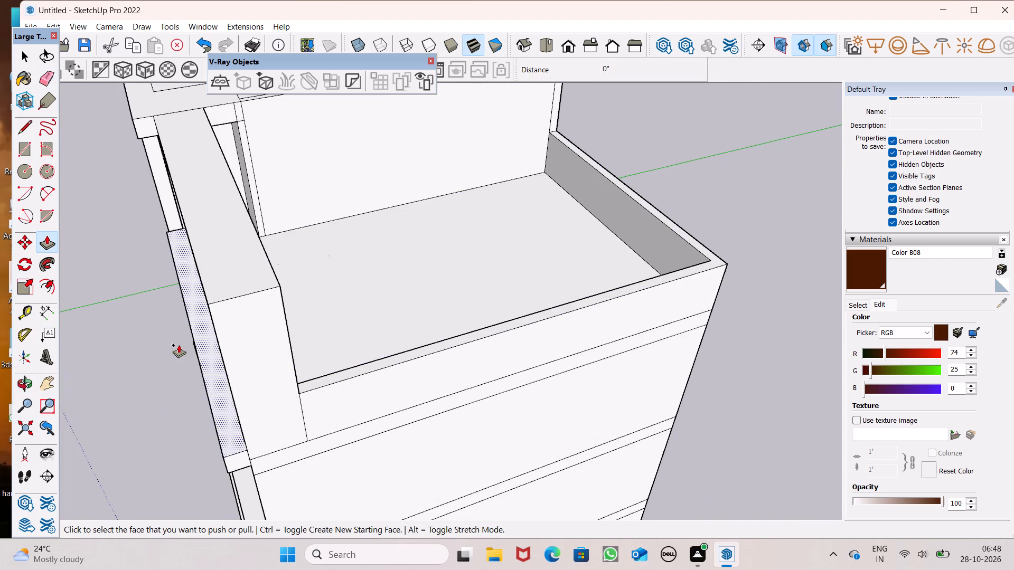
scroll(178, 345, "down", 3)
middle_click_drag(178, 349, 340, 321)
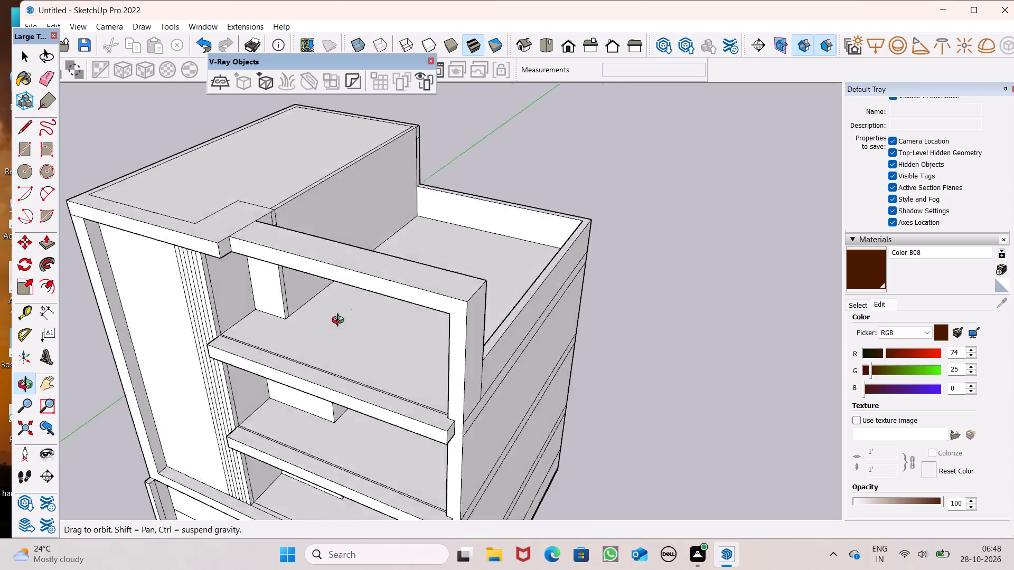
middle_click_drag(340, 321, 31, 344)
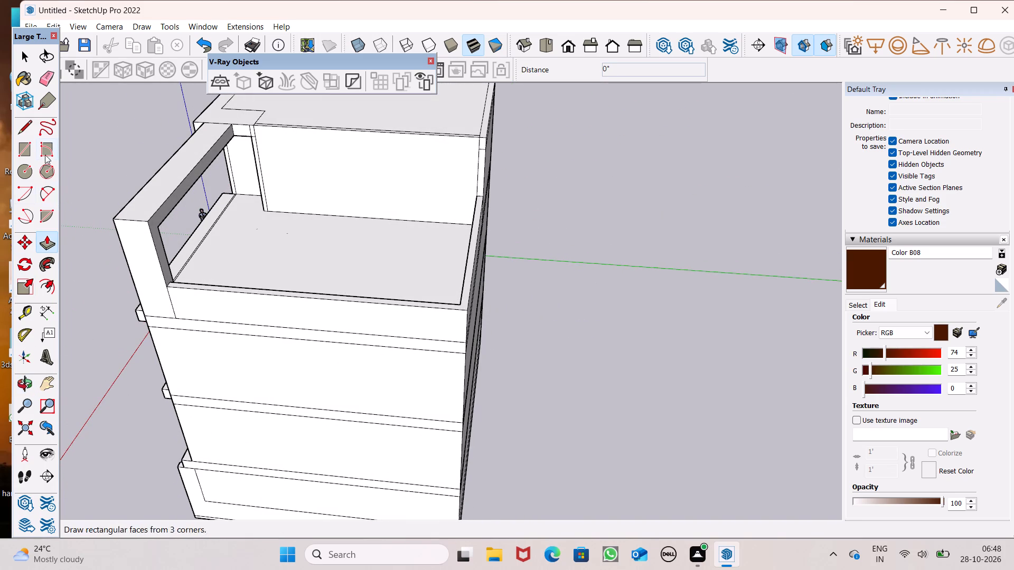
Erase the short stray edge across the narrow outer corner strip of the raised block's wall facing the terrace.
left_click(47, 78)
scroll(359, 153, "up", 4)
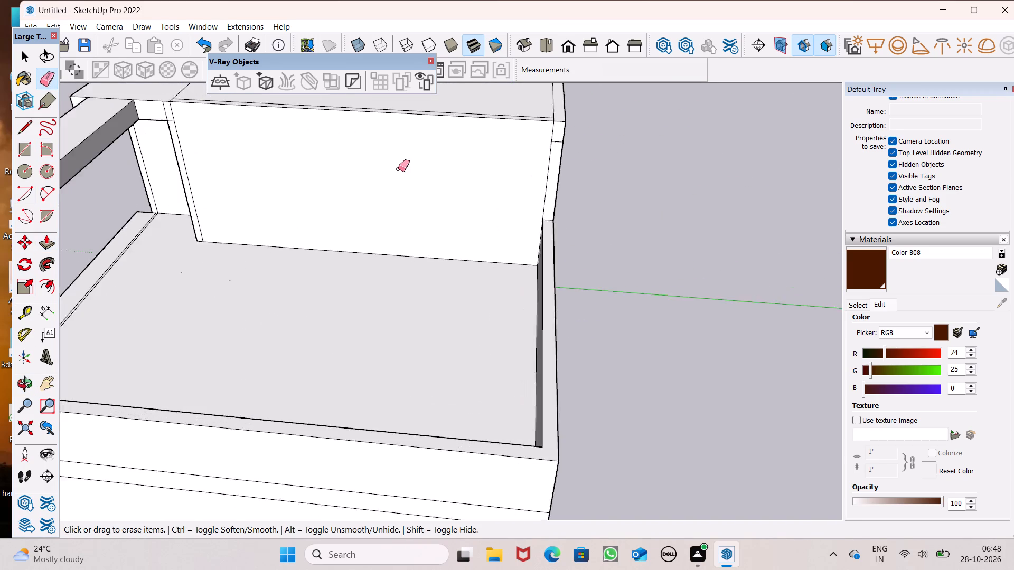
scroll(398, 169, "up", 2)
scroll(563, 174, "up", 4)
left_click_drag(572, 115, 578, 132)
scroll(553, 184, "down", 3)
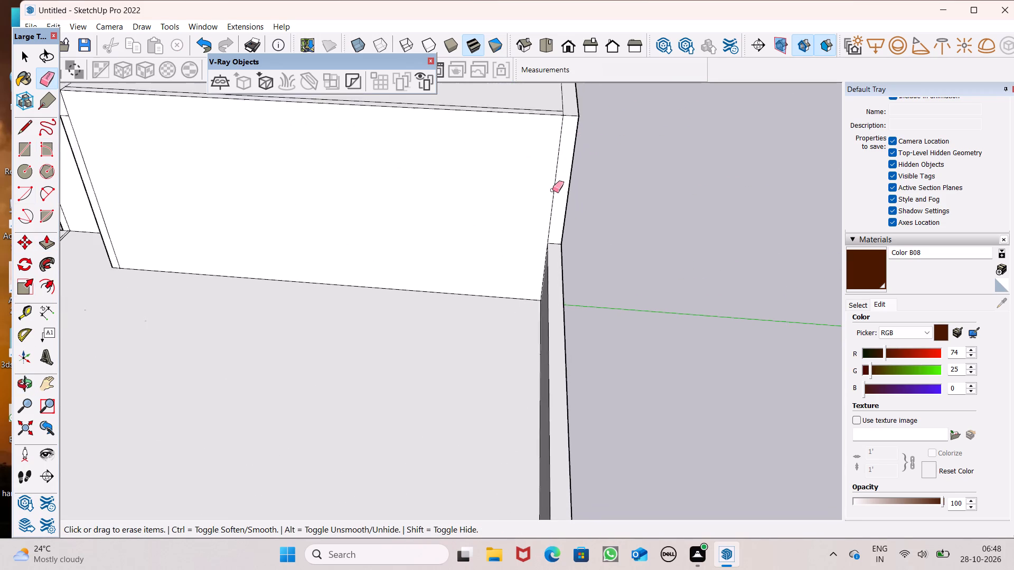
scroll(552, 190, "down", 3)
Raise the narrow strip along the front edge of the topmost balcony 4' to form a parapet.
middle_click_drag(248, 356, 606, 243)
scroll(415, 326, "down", 5)
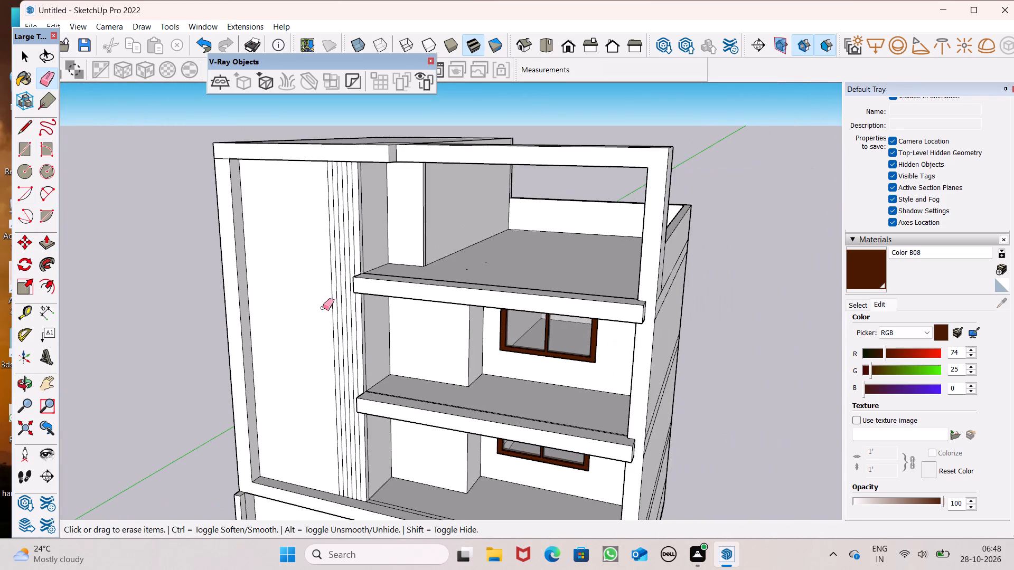
middle_click_drag(323, 308, 395, 291)
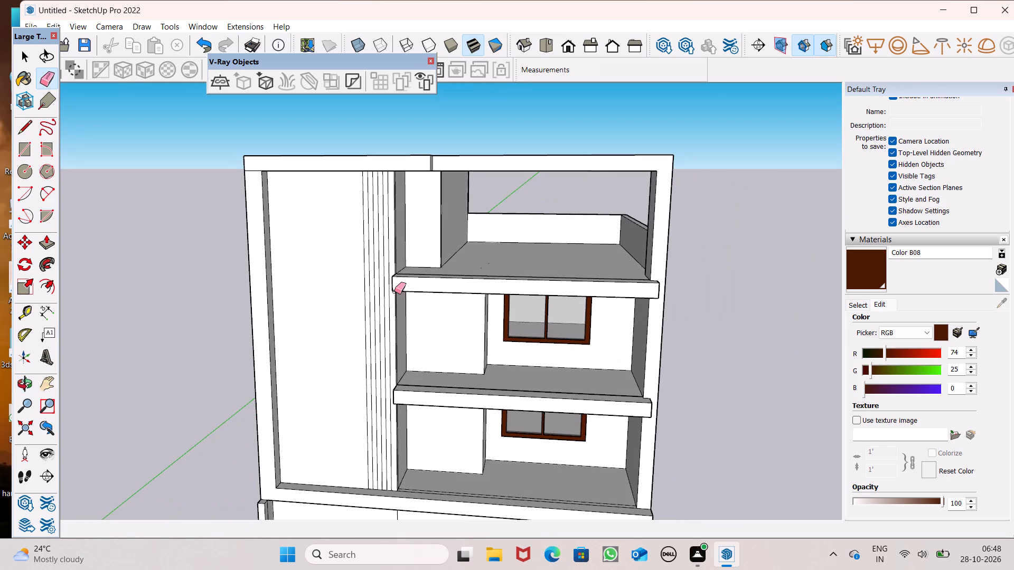
scroll(402, 298, "down", 4)
middle_click_drag(439, 325, 474, 439)
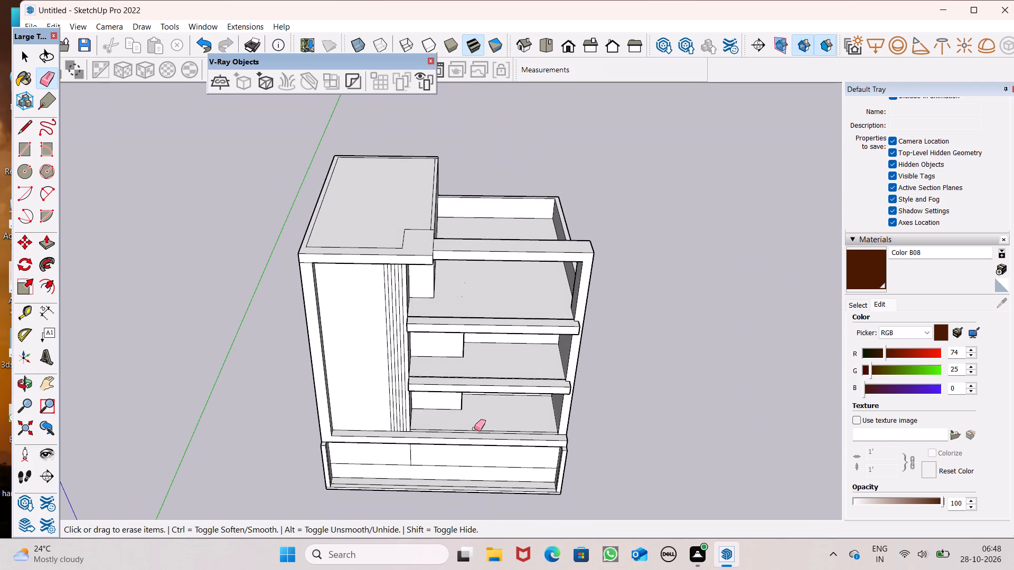
middle_click_drag(470, 423, 446, 492)
scroll(448, 482, "up", 1)
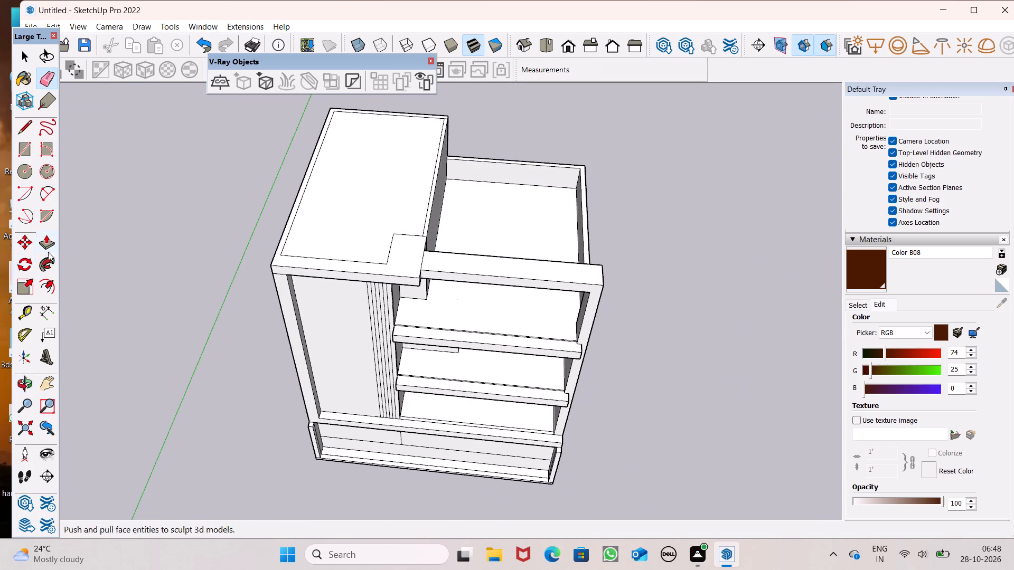
left_click(44, 246)
scroll(397, 315, "up", 13)
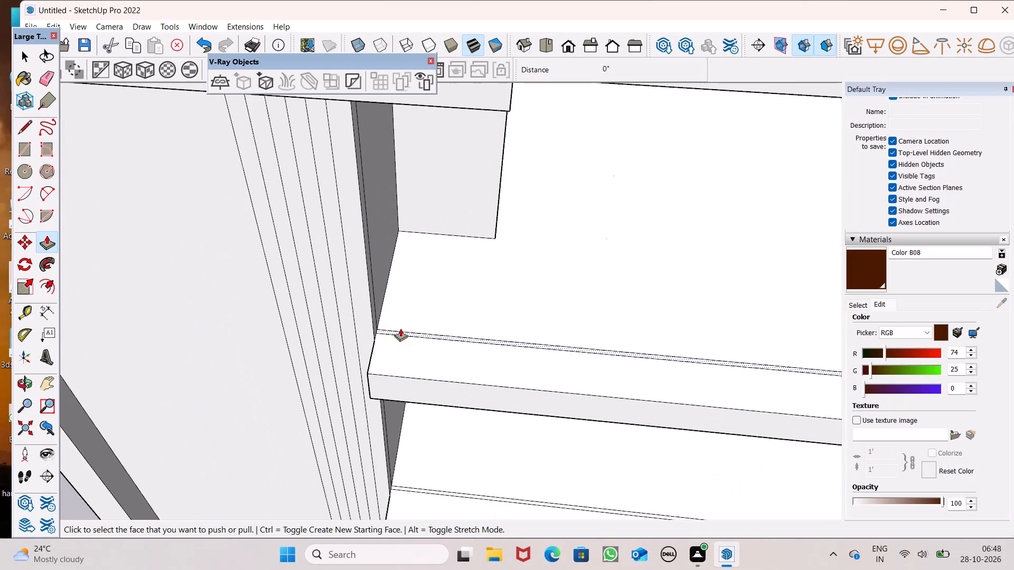
scroll(400, 328, "up", 5)
left_click(380, 333)
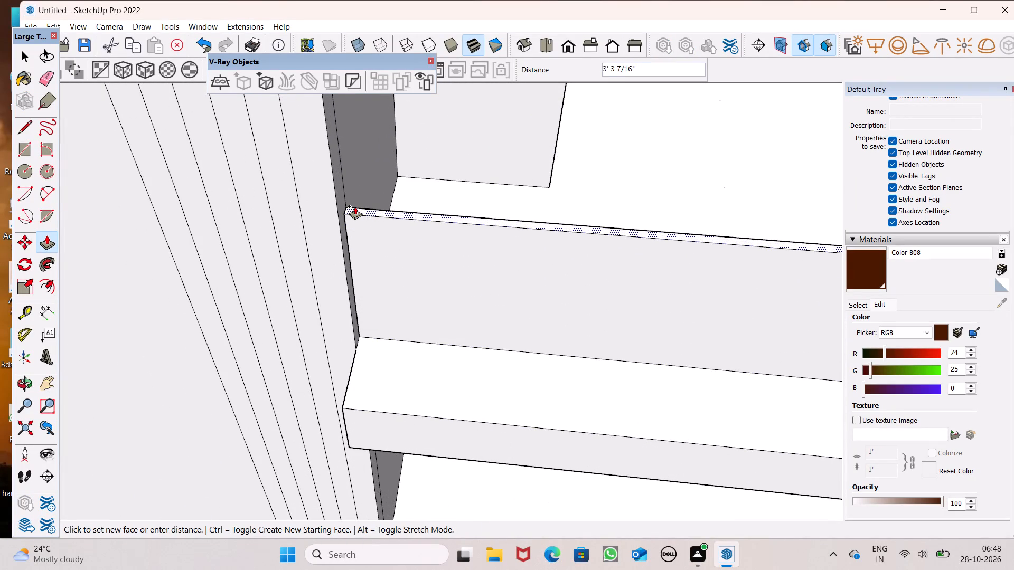
type("4'")
key("Return")
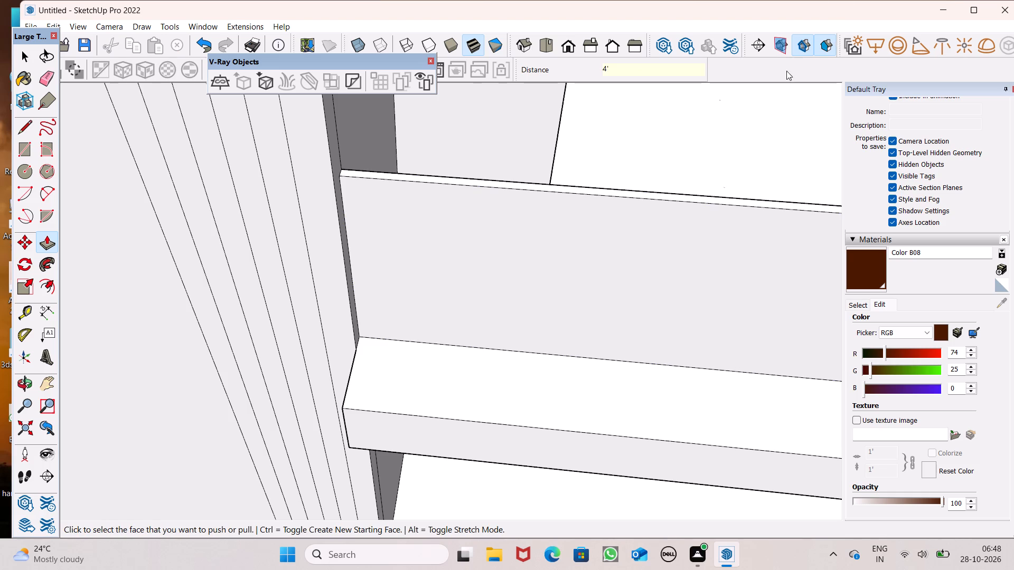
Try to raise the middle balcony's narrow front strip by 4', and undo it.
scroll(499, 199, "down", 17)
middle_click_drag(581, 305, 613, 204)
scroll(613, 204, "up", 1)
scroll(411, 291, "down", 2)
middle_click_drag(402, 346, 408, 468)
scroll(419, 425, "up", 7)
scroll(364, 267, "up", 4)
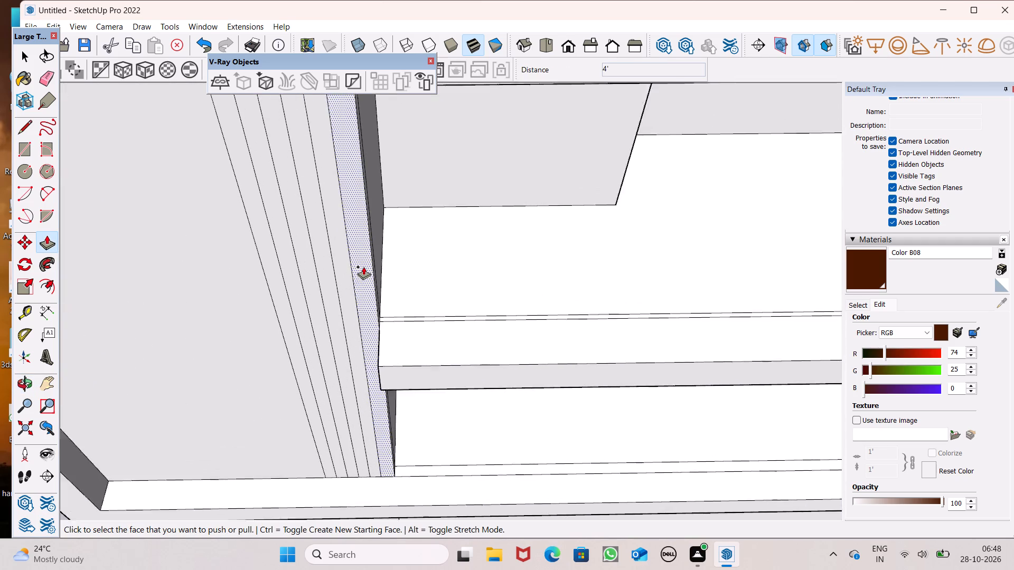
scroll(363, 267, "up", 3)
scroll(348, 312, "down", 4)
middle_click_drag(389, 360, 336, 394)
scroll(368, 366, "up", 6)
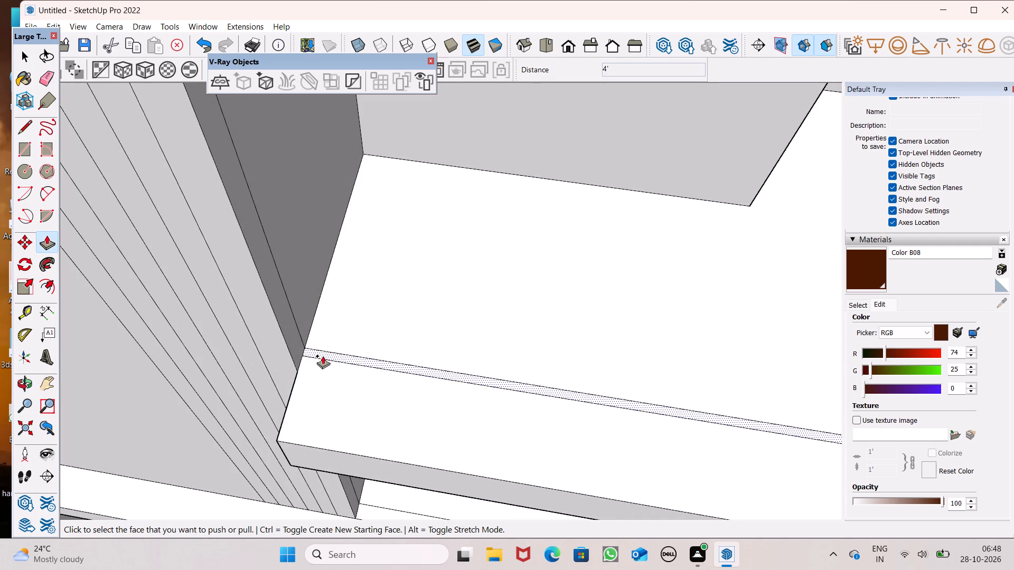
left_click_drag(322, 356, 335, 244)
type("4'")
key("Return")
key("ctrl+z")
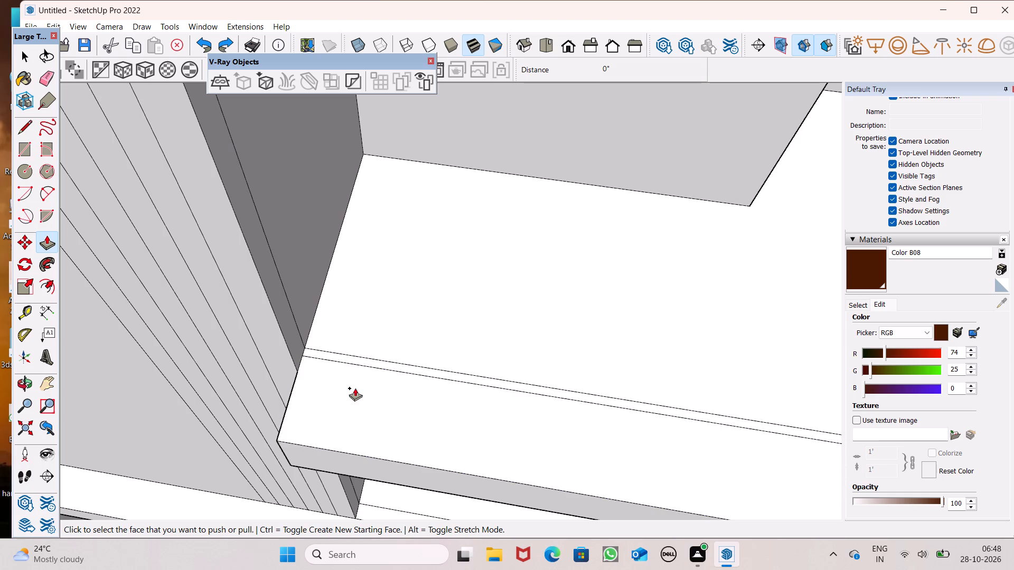
Raise the middle balcony's narrow front strip 4' to form a parapet.
left_click_drag(345, 359, 345, 253)
type("4'")
key("Return")
Raise the narrow strip along the front edge of the lowest balcony 4' to form a parapet.
scroll(388, 269, "down", 6)
middle_click_drag(438, 388, 485, 274)
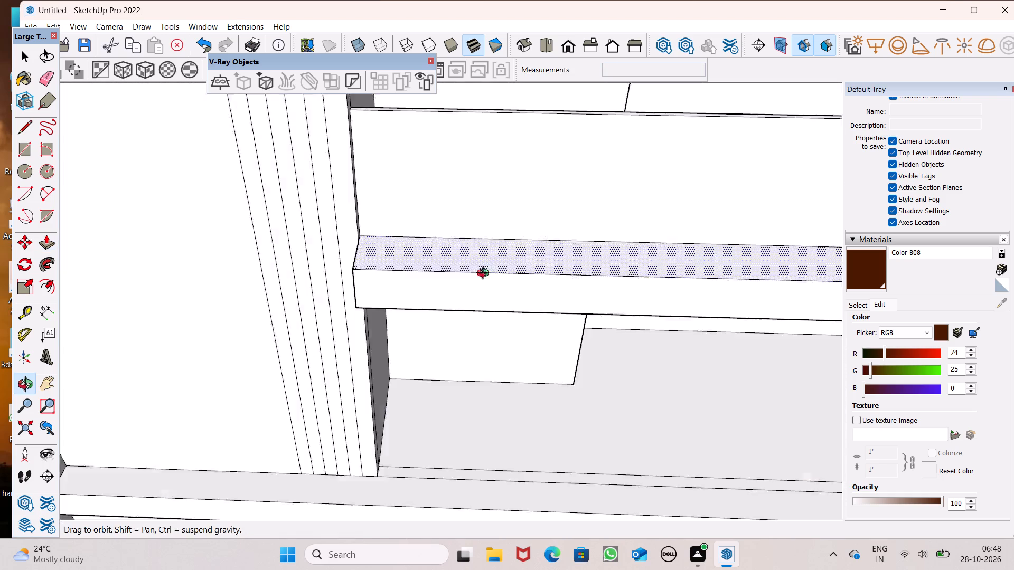
middle_click_drag(485, 274, 499, 243)
scroll(447, 404, "down", 11)
middle_click_drag(522, 462, 511, 412)
scroll(487, 452, "up", 1)
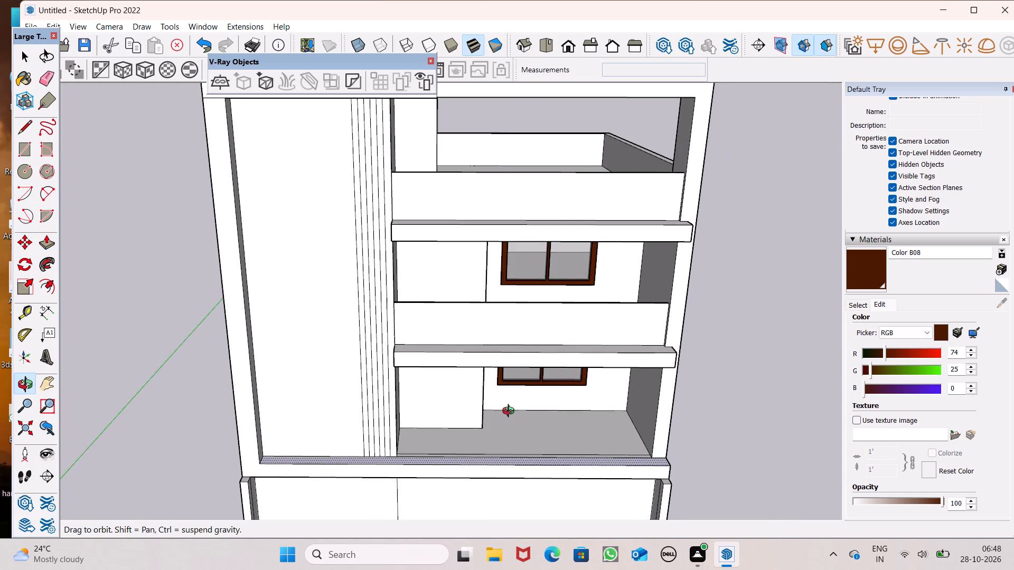
middle_click_drag(511, 412, 510, 421)
scroll(415, 415, "down", 3)
middle_click_drag(414, 471, 403, 551)
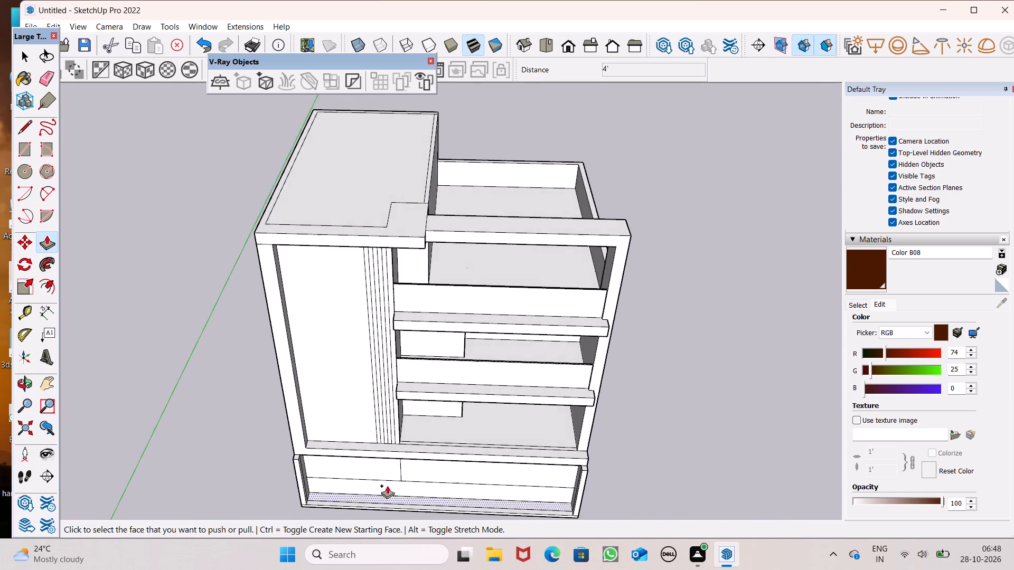
scroll(382, 463, "up", 7)
scroll(487, 414, "up", 6)
scroll(487, 414, "down", 6)
middle_click_drag(490, 440, 492, 460)
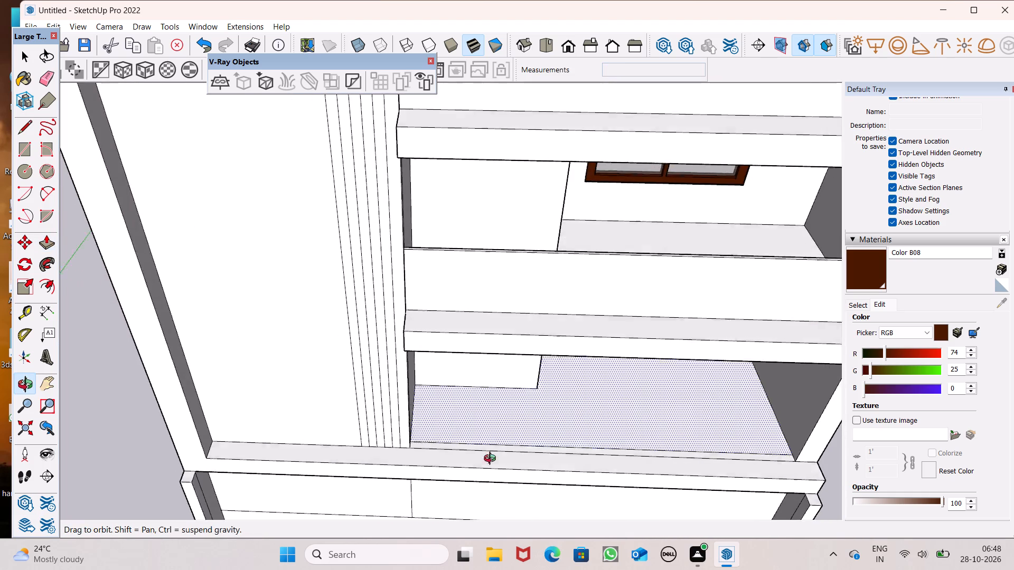
middle_click_drag(492, 460, 485, 482)
scroll(422, 452, "up", 7)
left_click_drag(418, 446, 408, 343)
type("4'")
key("Return")
Push the outer face of the lowest balcony's parapet inward by 4".
scroll(399, 356, "down", 3)
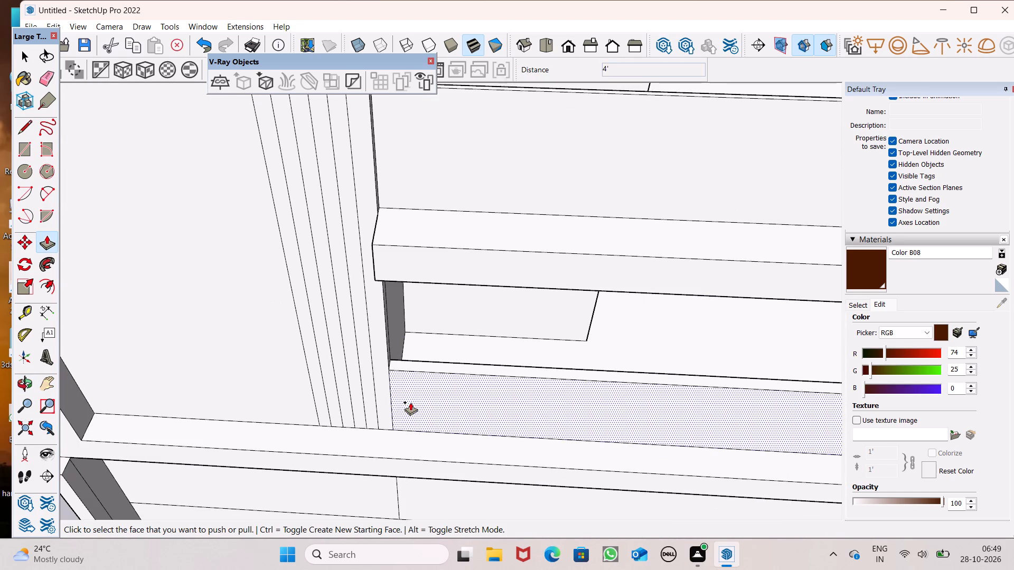
middle_click_drag(422, 419, 440, 448)
scroll(433, 440, "up", 4)
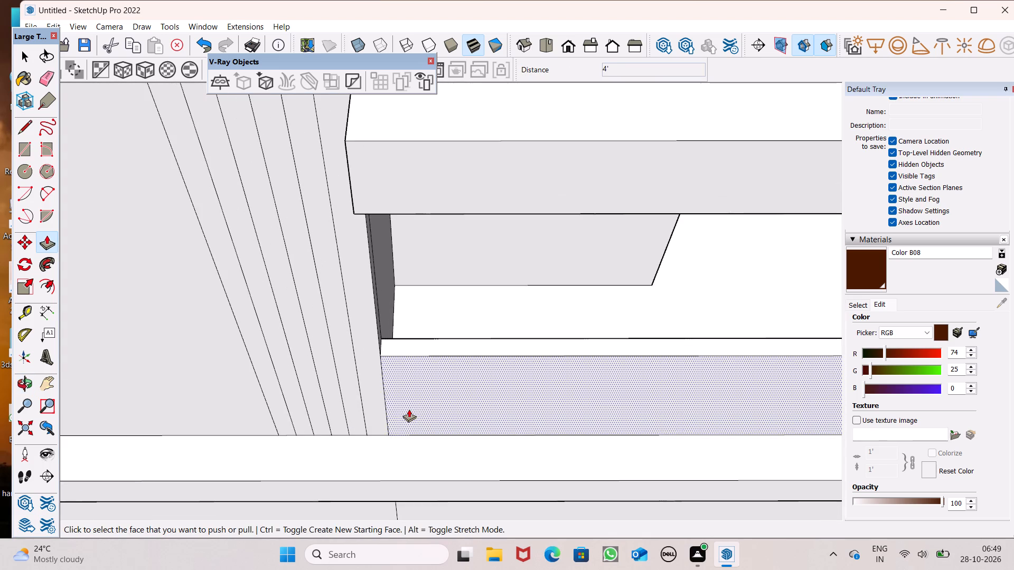
scroll(409, 409, "up", 2)
middle_click_drag(412, 414, 462, 455)
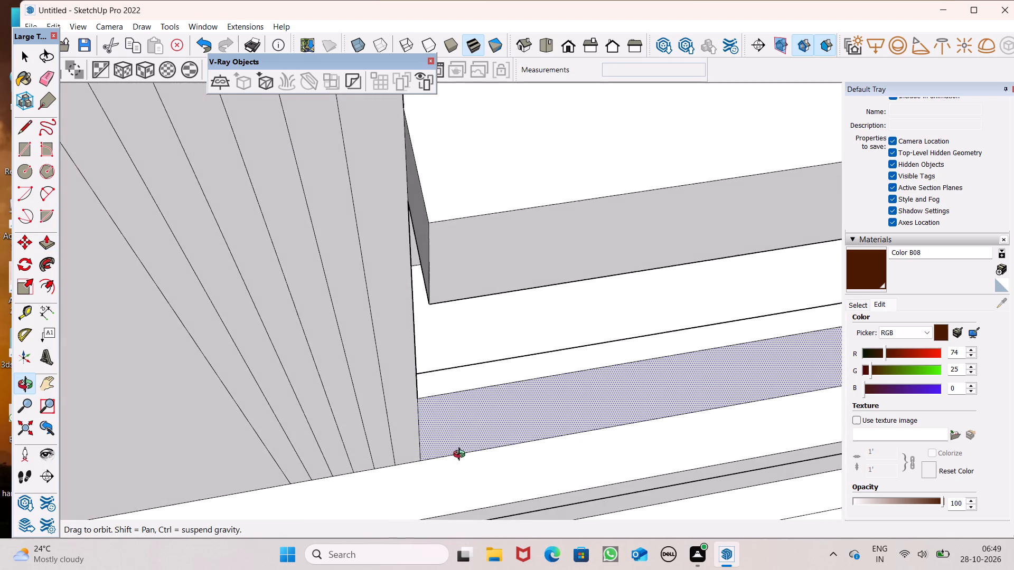
middle_click_drag(462, 455, 463, 467)
scroll(454, 441, "down", 4)
scroll(445, 447, "up", 2)
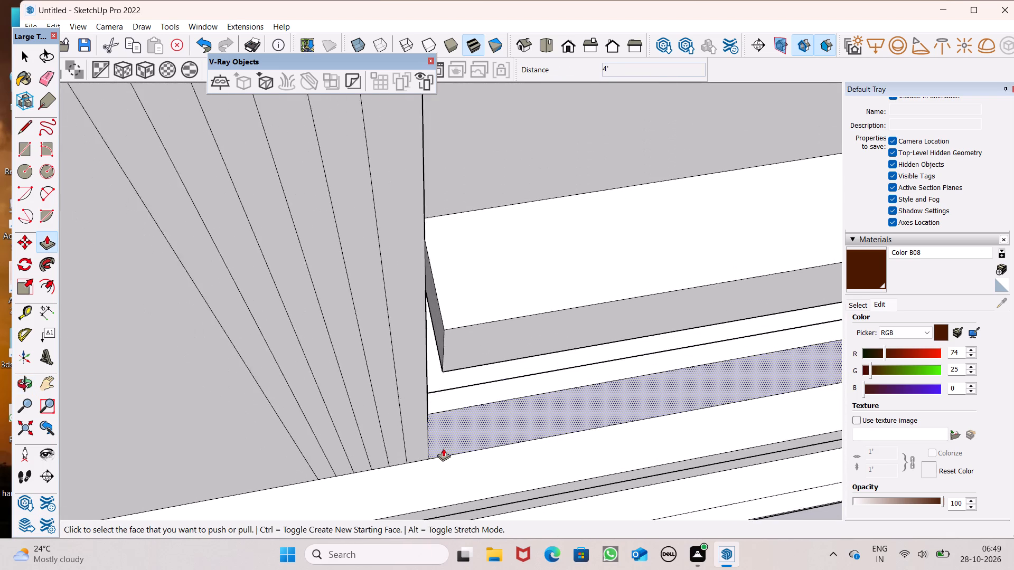
scroll(443, 448, "up", 5)
middle_click_drag(524, 439, 502, 448)
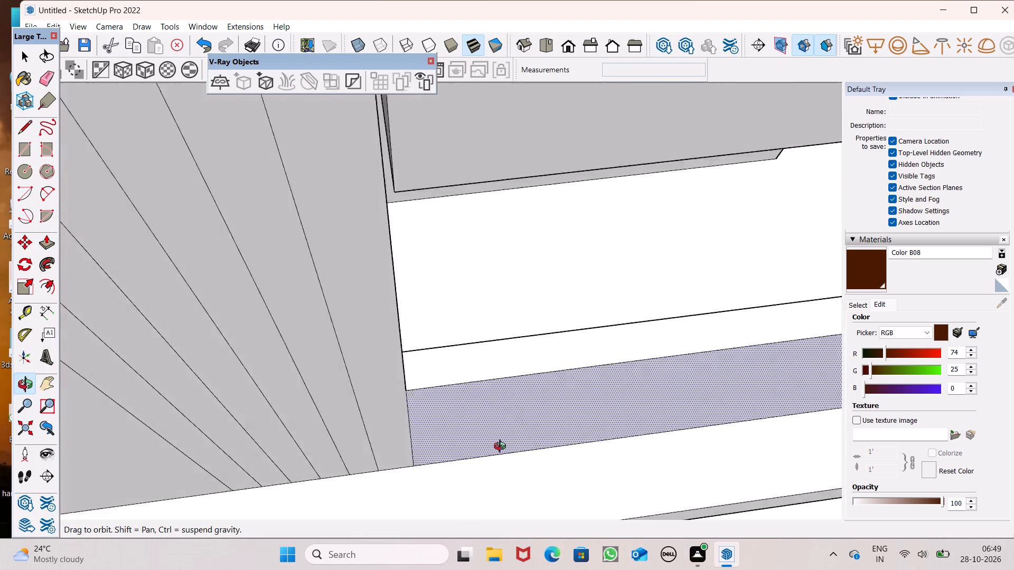
middle_click_drag(502, 448, 483, 434)
scroll(490, 452, "up", 1)
scroll(448, 421, "up", 1)
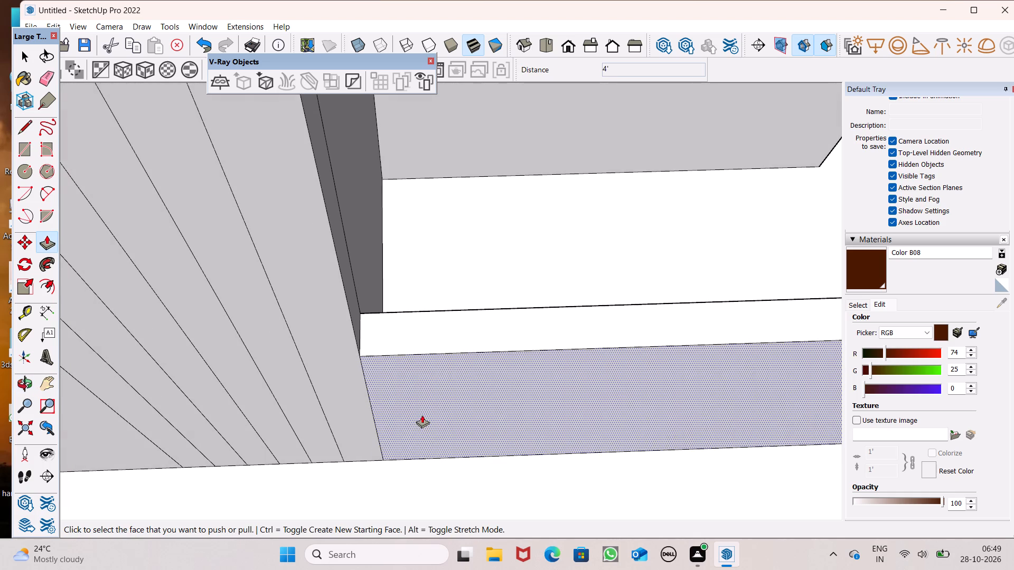
left_click_drag(422, 414, 424, 393)
key("4")
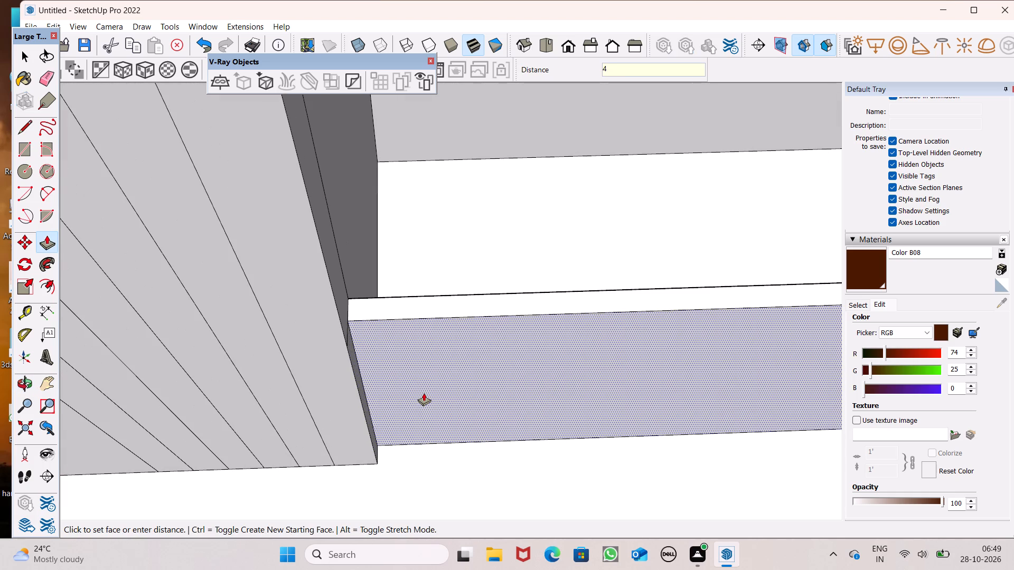
left_click_drag(424, 393, 424, 392)
key("shift+quotedbl")
key("Return")
scroll(304, 398, "down", 7)
scroll(316, 456, "down", 5)
scroll(362, 375, "down", 1)
scroll(362, 375, "up", 1)
scroll(362, 375, "down", 5)
middle_click_drag(361, 417, 314, 351)
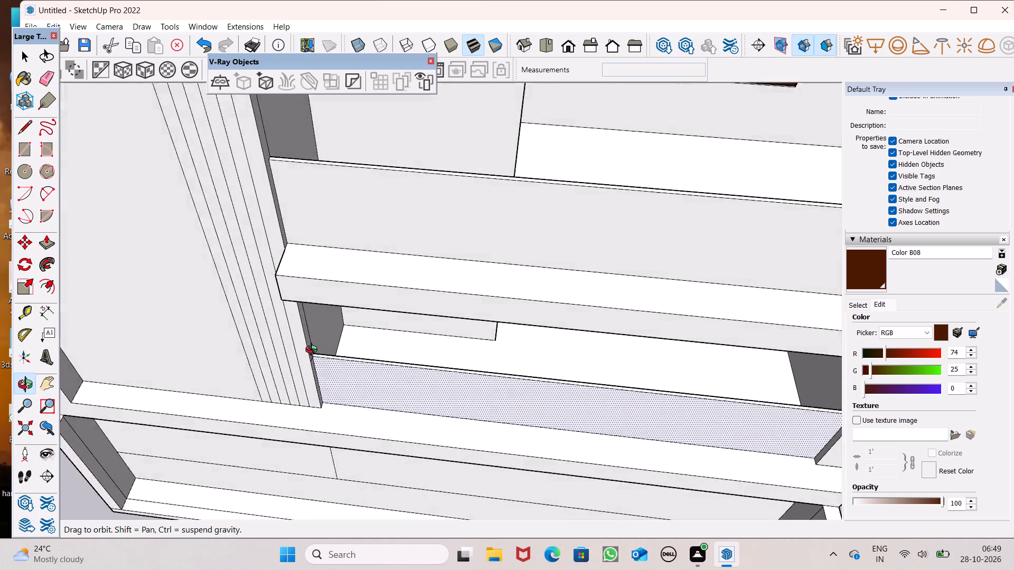
Push/Pull the top face of the lowest balcony's parapet up 2" as a separate coping band.
middle_click_drag(314, 351, 408, 294)
scroll(447, 393, "down", 8)
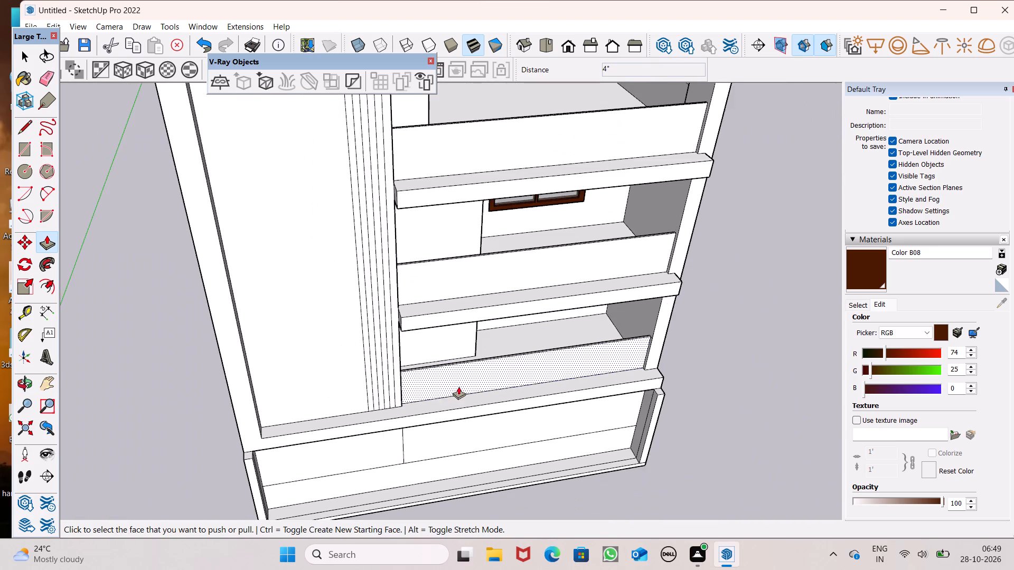
middle_click_drag(461, 384, 413, 429)
scroll(423, 388, "up", 2)
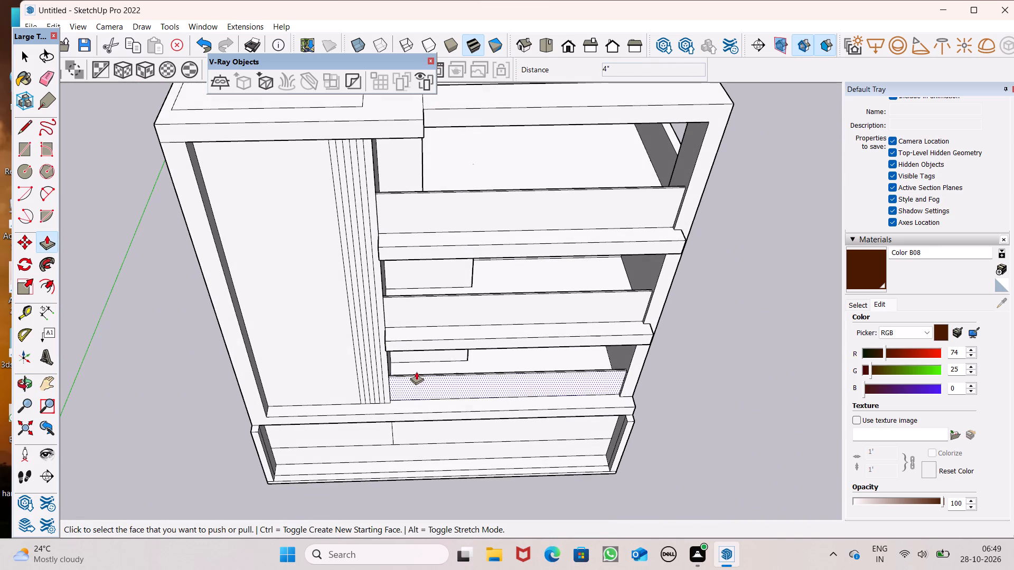
scroll(416, 372, "up", 6)
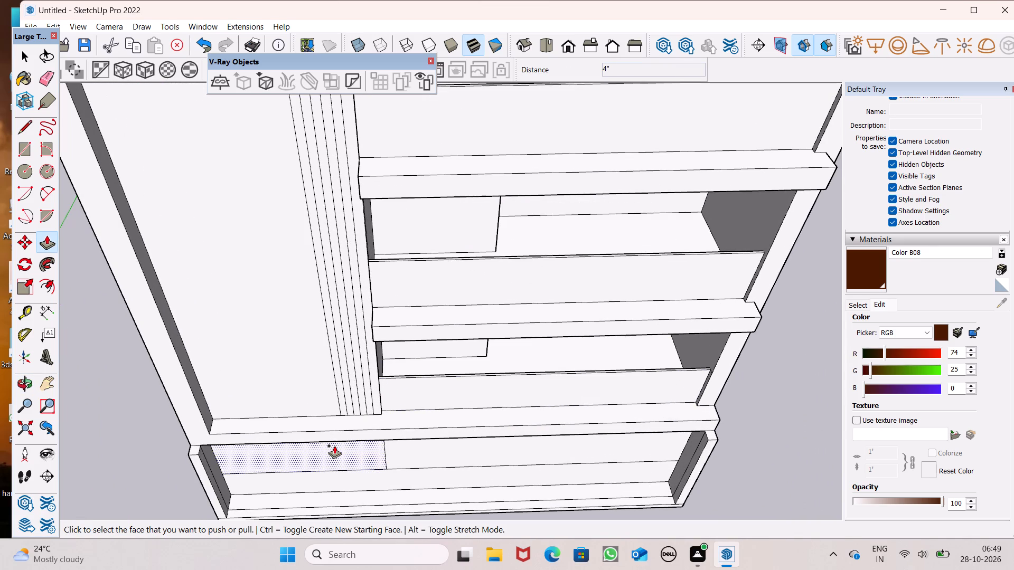
scroll(419, 400, "up", 4)
scroll(385, 367, "up", 7)
scroll(346, 392, "up", 5)
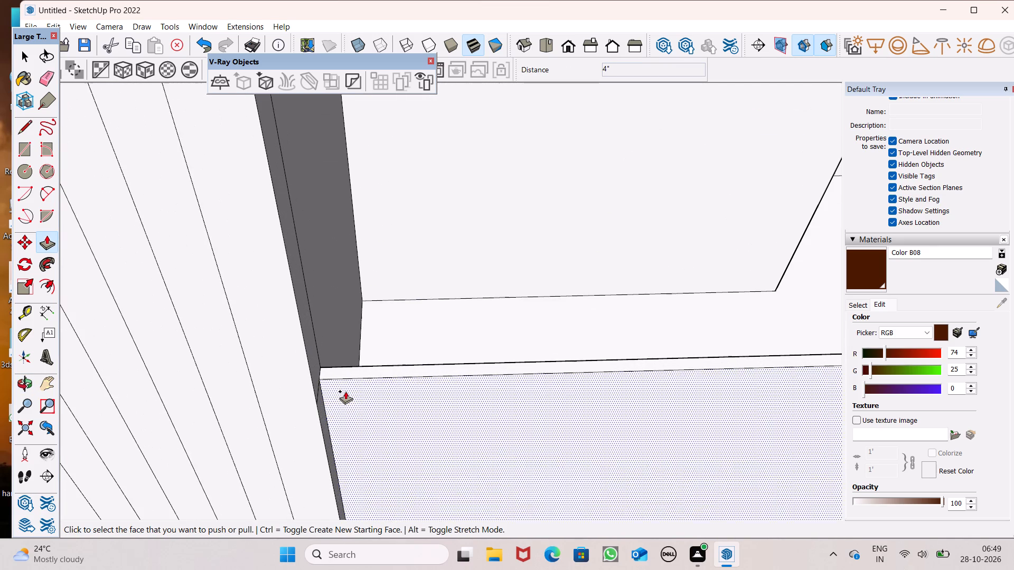
left_click_drag(347, 370, 341, 337)
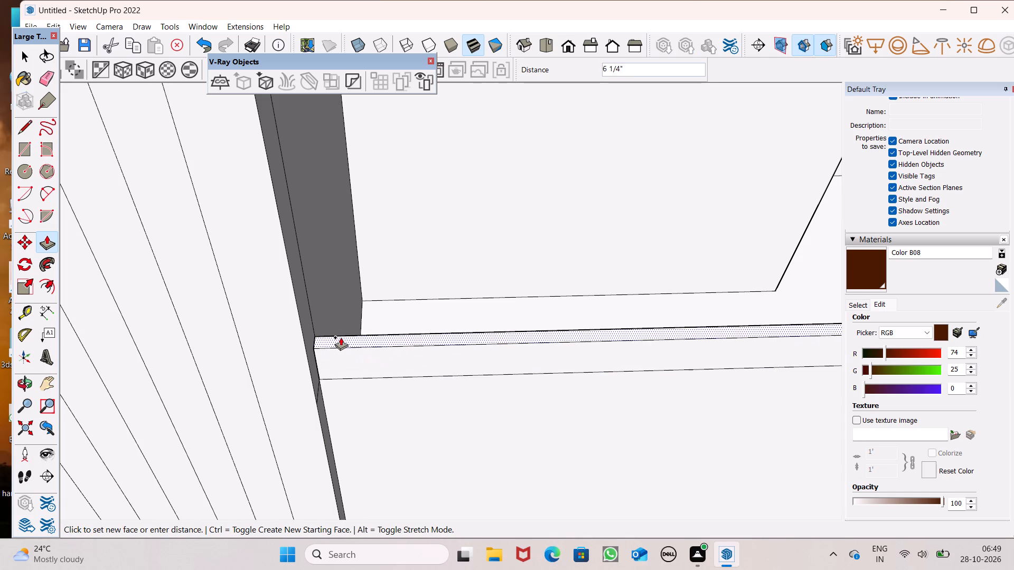
left_click_drag(341, 337, 341, 336)
type("2\"")
key("Return")
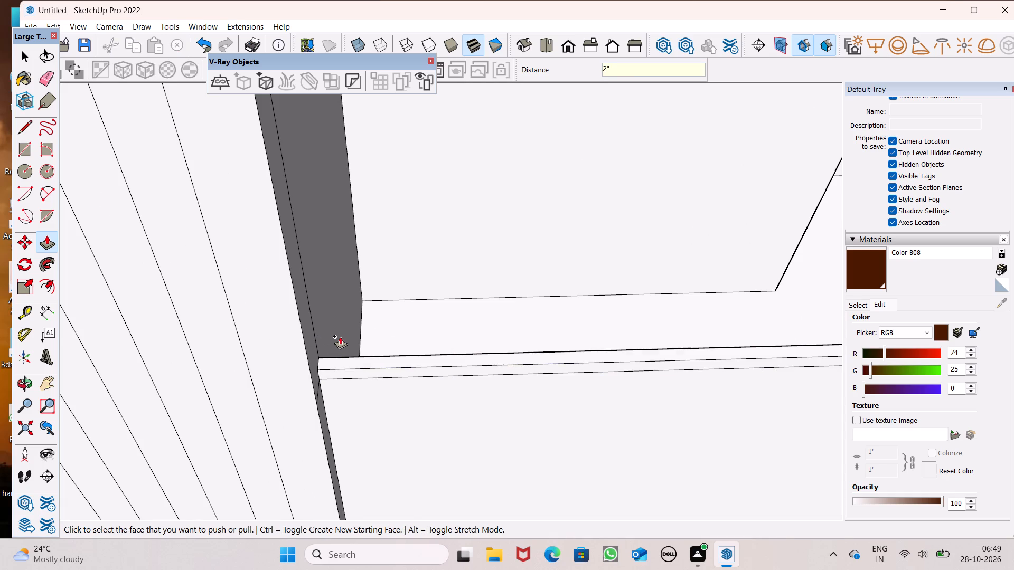
Push/Pull the top face of the middle balcony's parapet up 2" as a separate coping band.
scroll(457, 439, "down", 15)
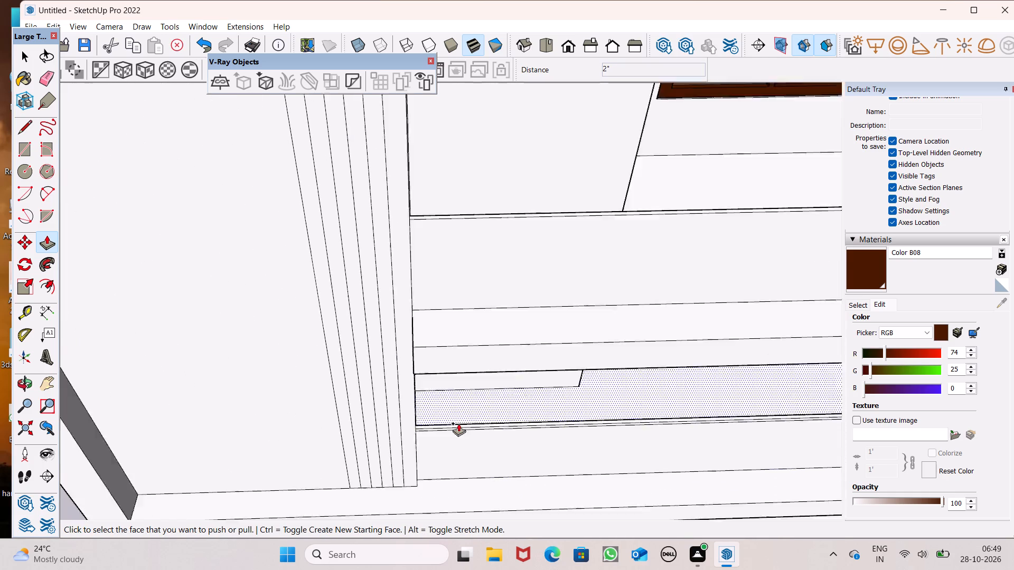
scroll(458, 423, "down", 3)
scroll(543, 272, "down", 1)
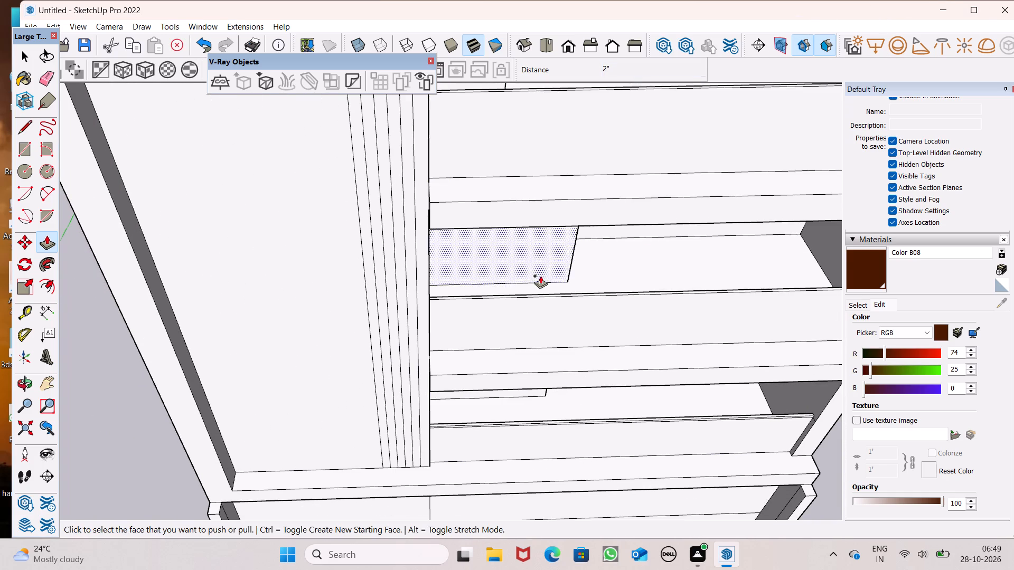
scroll(540, 275, "down", 1)
scroll(501, 299, "up", 4)
scroll(452, 278, "up", 12)
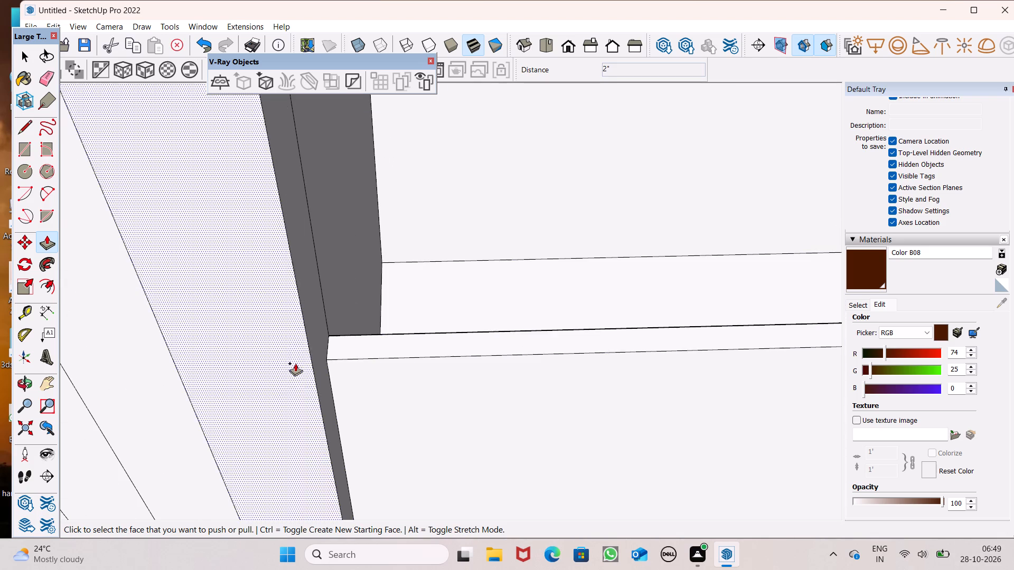
left_click_drag(391, 348, 385, 283)
key("2")
key("shift+quotedbl")
key("Return")
Push/Pull the top face of the uppermost balcony's parapet up 2" as a separate coping band.
scroll(411, 355, "down", 7)
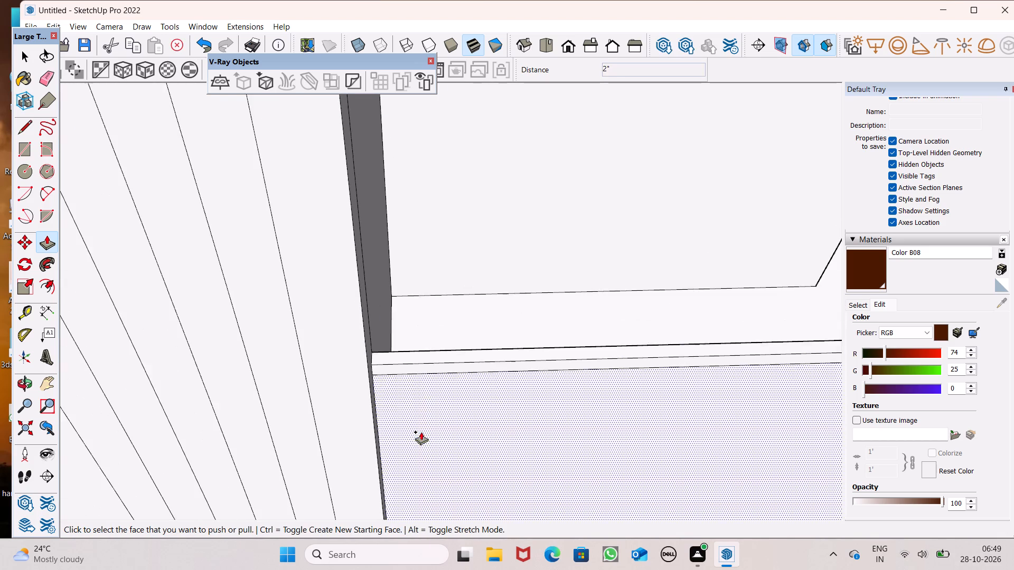
scroll(413, 439, "down", 6)
scroll(518, 262, "down", 7)
scroll(502, 367, "down", 5)
scroll(517, 199, "up", 2)
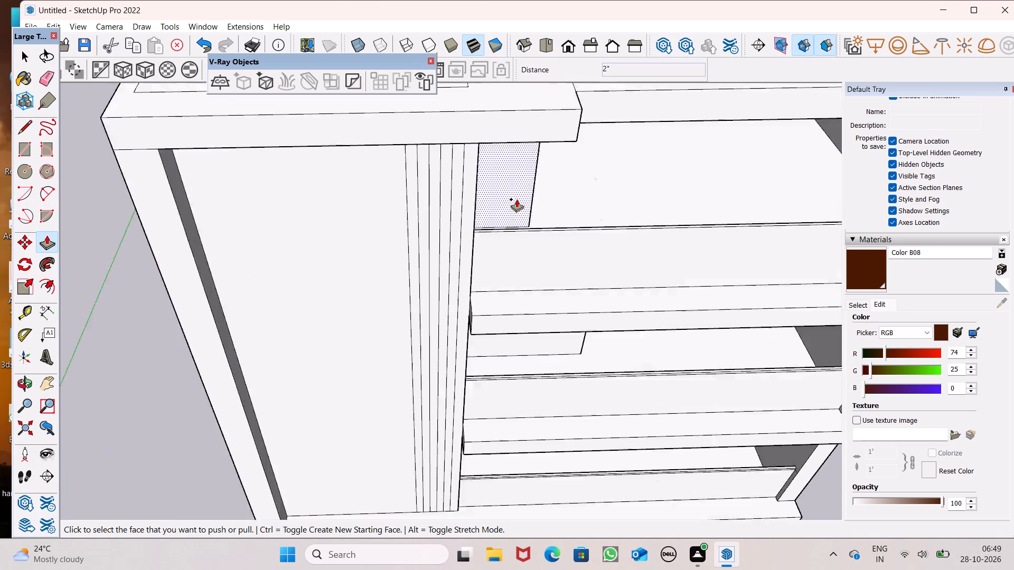
scroll(517, 199, "up", 9)
left_click_drag(523, 286, 523, 259)
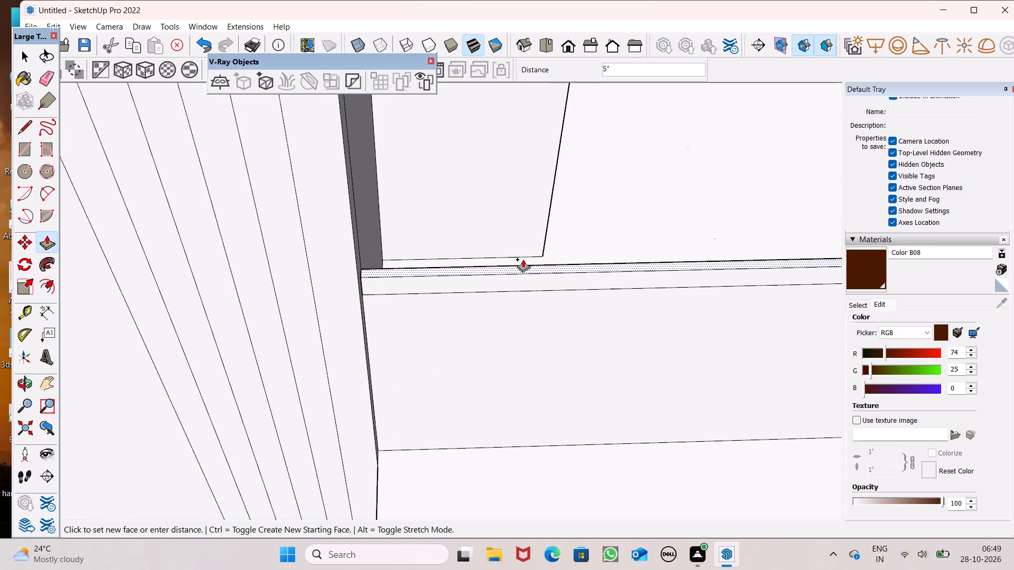
left_click_drag(523, 259, 523, 250)
type("2\"")
key("Return")
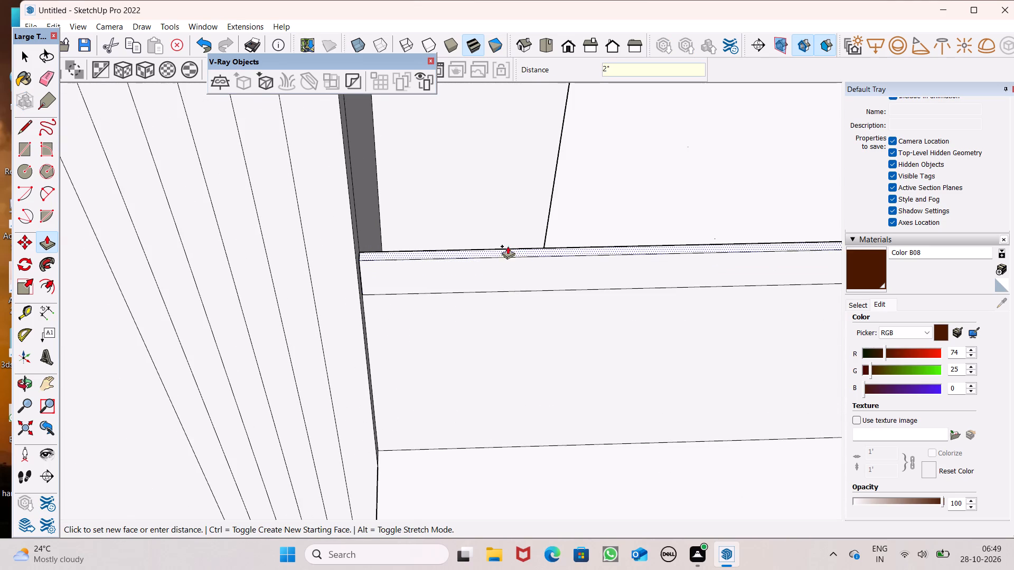
scroll(361, 242, "down", 5)
key("space")
scroll(289, 282, "down", 5)
Paint the top and front faces of the uppermost balcony's coping band with Metal Silver from the Metal materials.
middle_click_drag(303, 354, 331, 240)
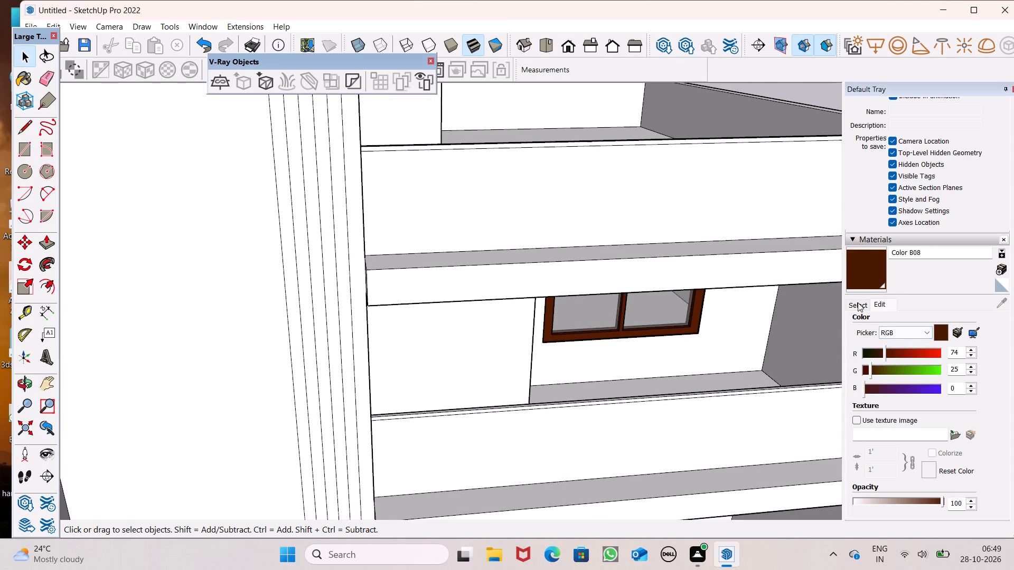
left_click(858, 302)
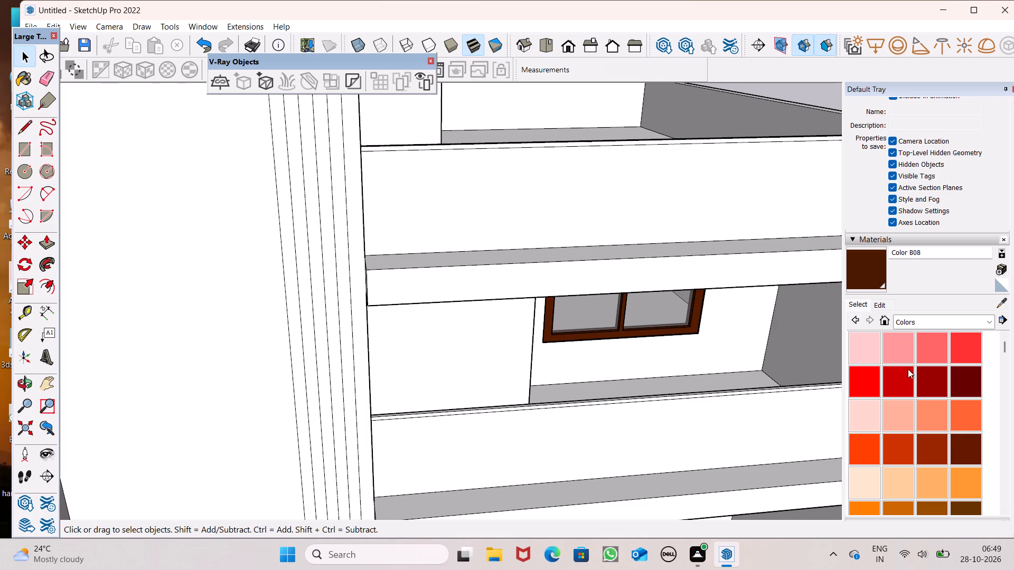
left_click(920, 322)
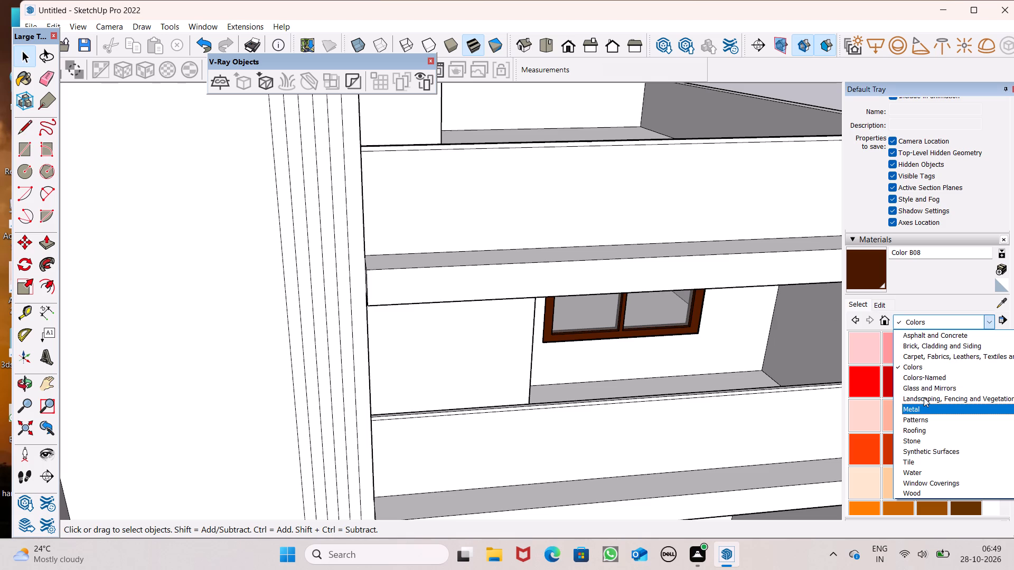
left_click(918, 414)
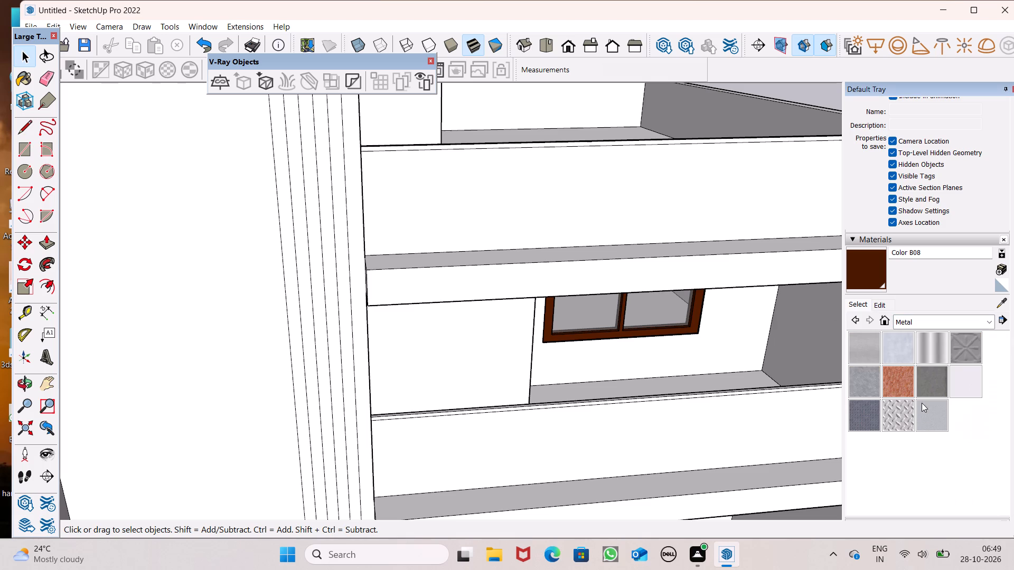
left_click(965, 378)
scroll(405, 292, "down", 4)
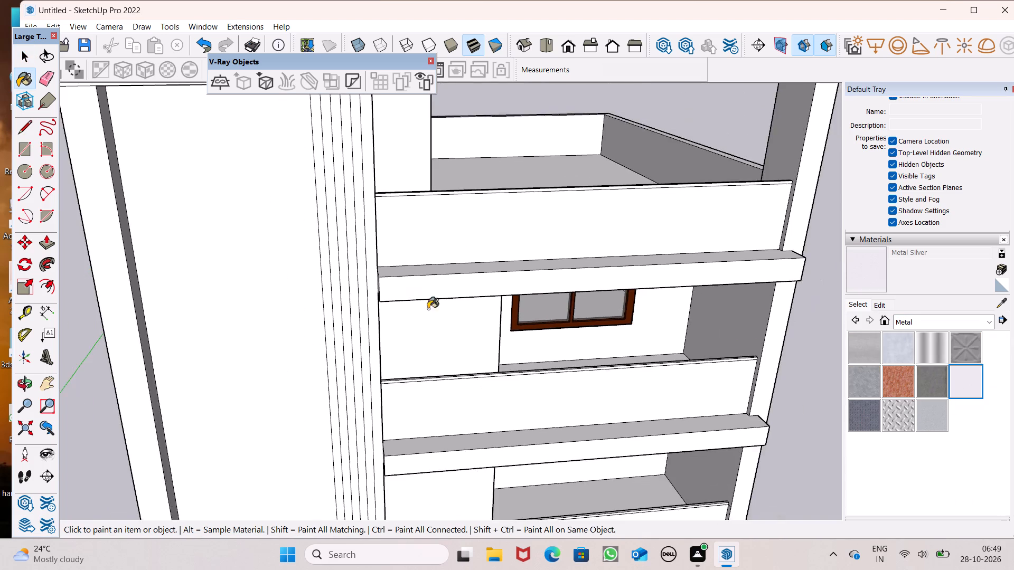
middle_click_drag(446, 341, 513, 448)
scroll(481, 353, "up", 9)
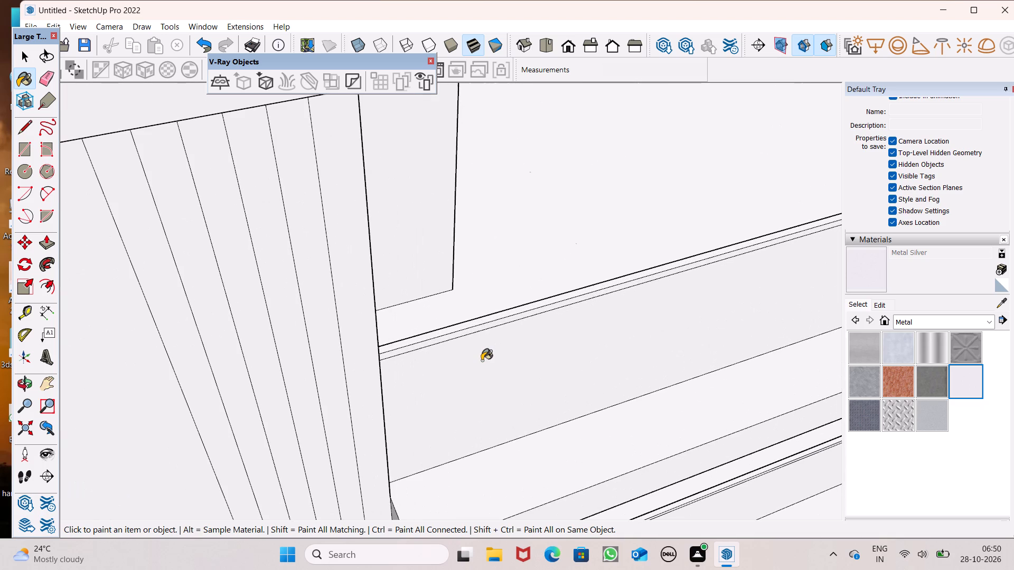
scroll(389, 413, "up", 3)
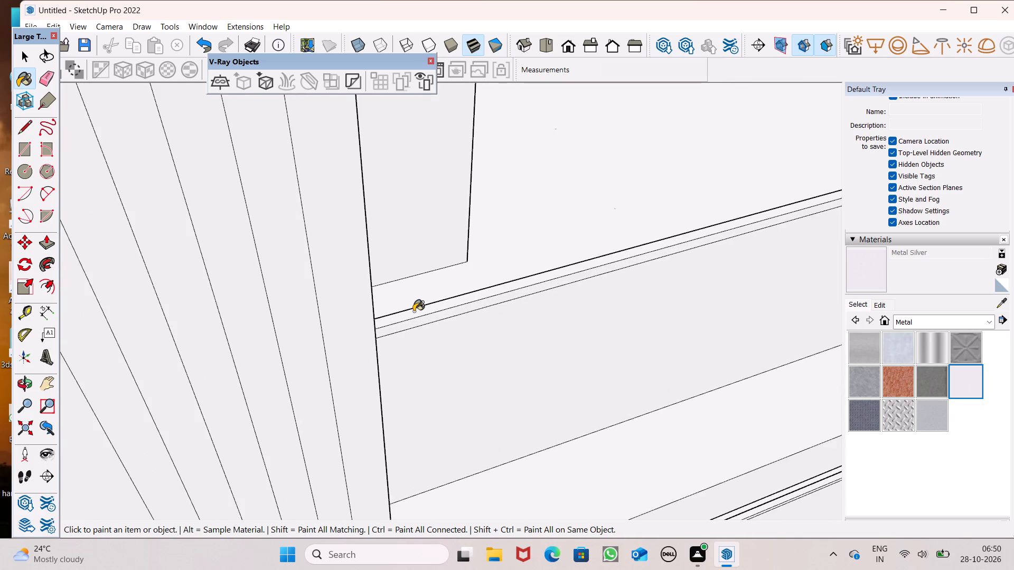
scroll(414, 311, "up", 5)
left_click(414, 311)
left_click(424, 326)
Paint the inner face of the uppermost balcony's coping band with Metal Silver.
scroll(439, 325, "up", 2)
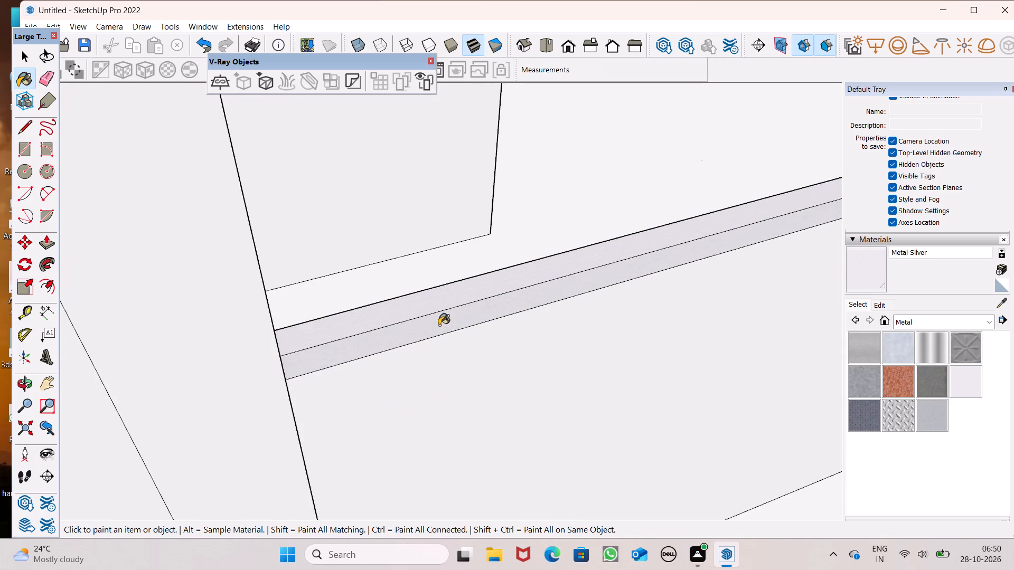
scroll(439, 325, "up", 3)
middle_click_drag(509, 335, 562, 468)
scroll(562, 468, "up", 1)
middle_click_drag(364, 319, 453, 375)
scroll(389, 343, "up", 1)
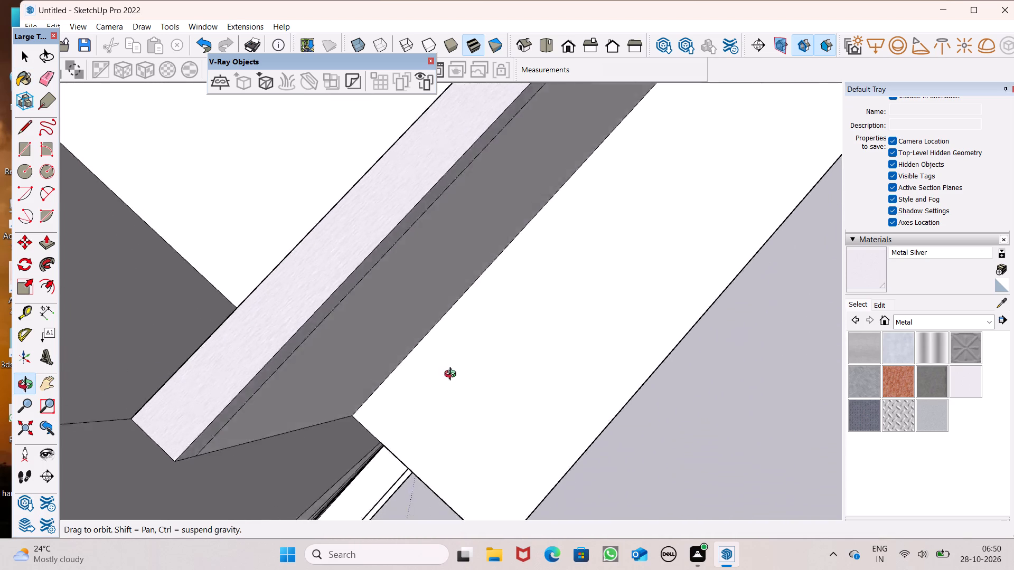
middle_click_drag(453, 375, 493, 252)
scroll(331, 212, "up", 5)
scroll(323, 206, "down", 6)
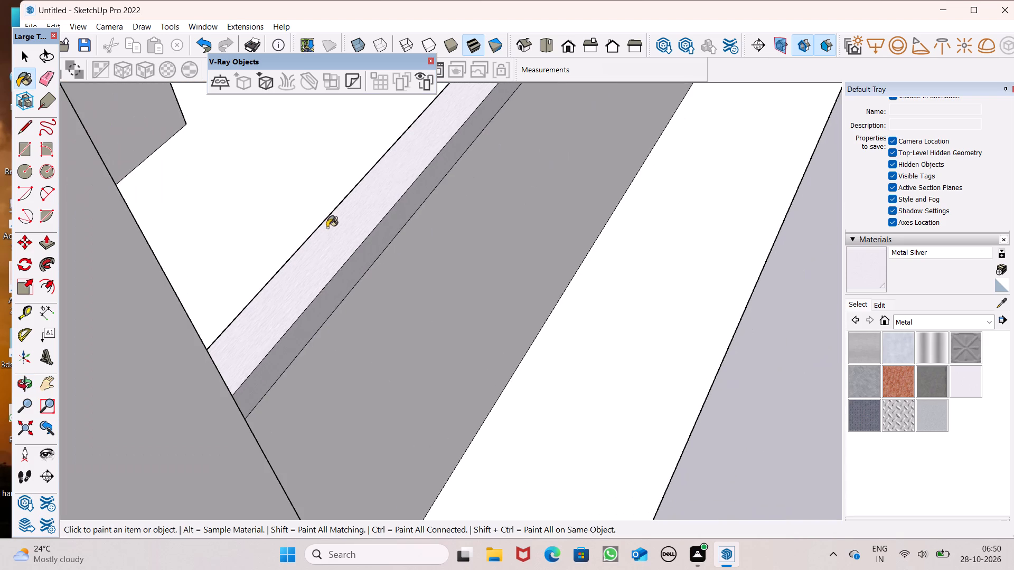
scroll(312, 225, "up", 5)
scroll(402, 299, "down", 2)
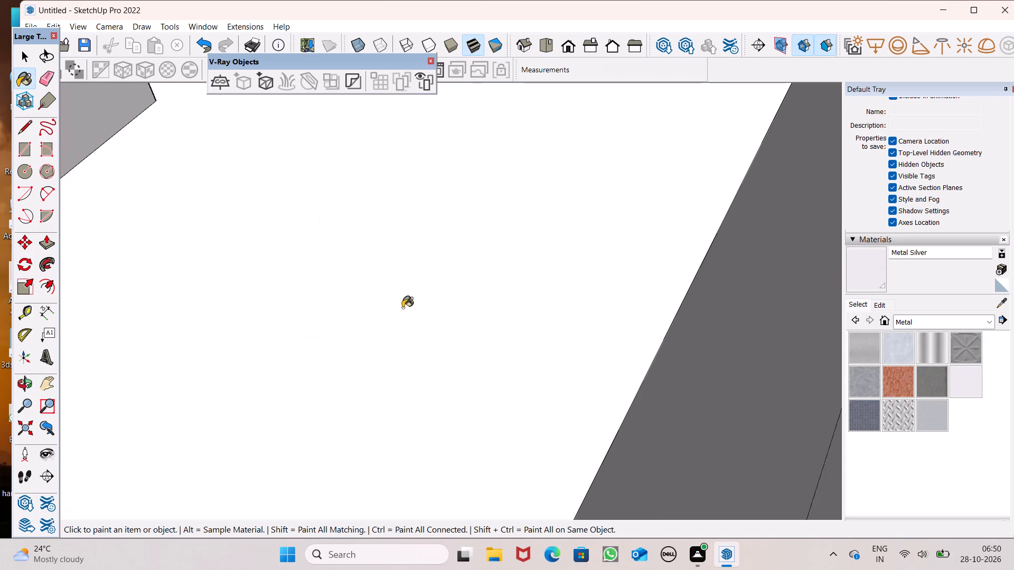
scroll(337, 291, "down", 1)
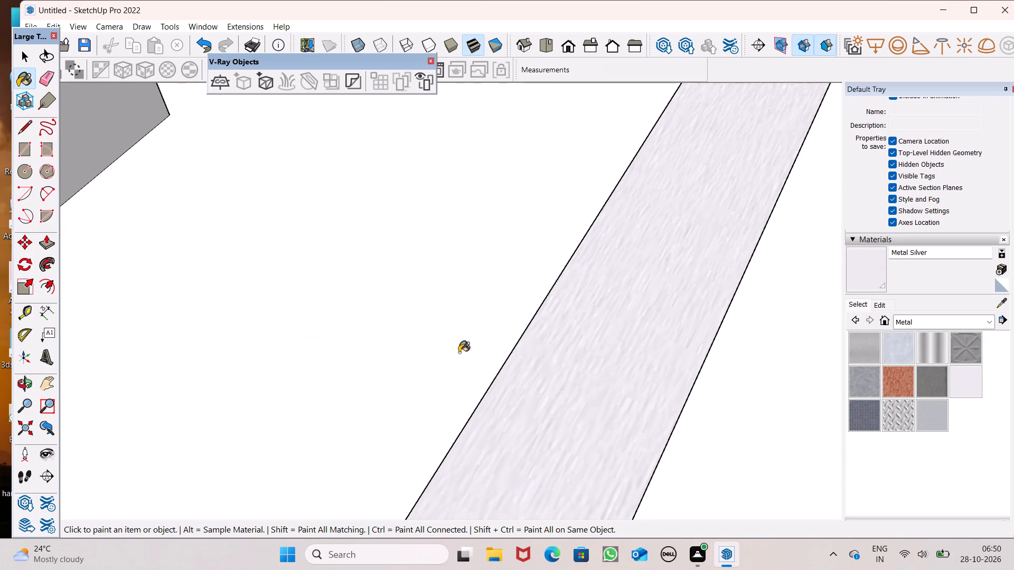
middle_click_drag(459, 353, 481, 363)
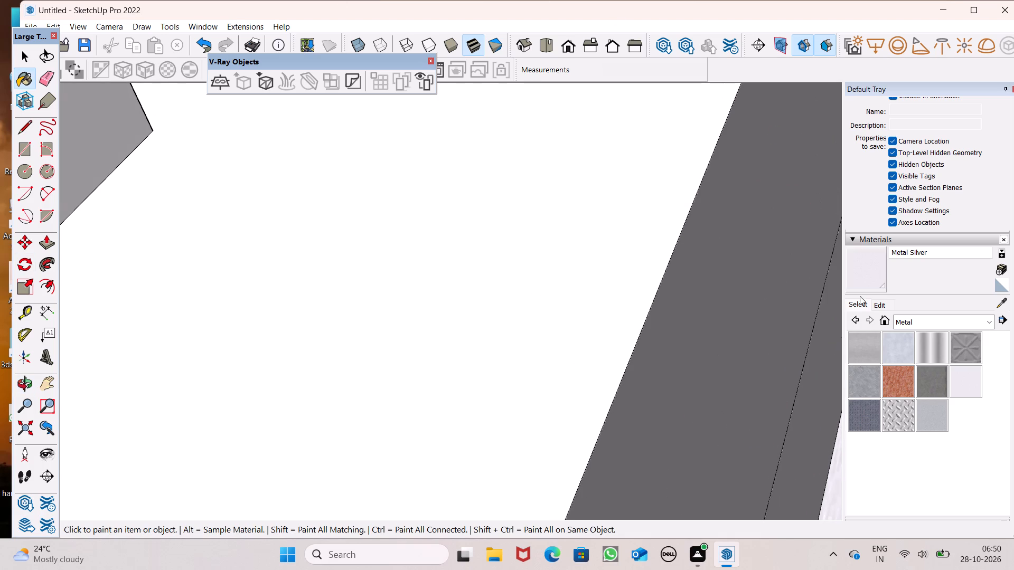
left_click(822, 413)
Paint the top and front faces of the middle balcony's coping band with Metal Silver.
middle_click_drag(691, 322, 499, 218)
scroll(503, 204, "down", 10)
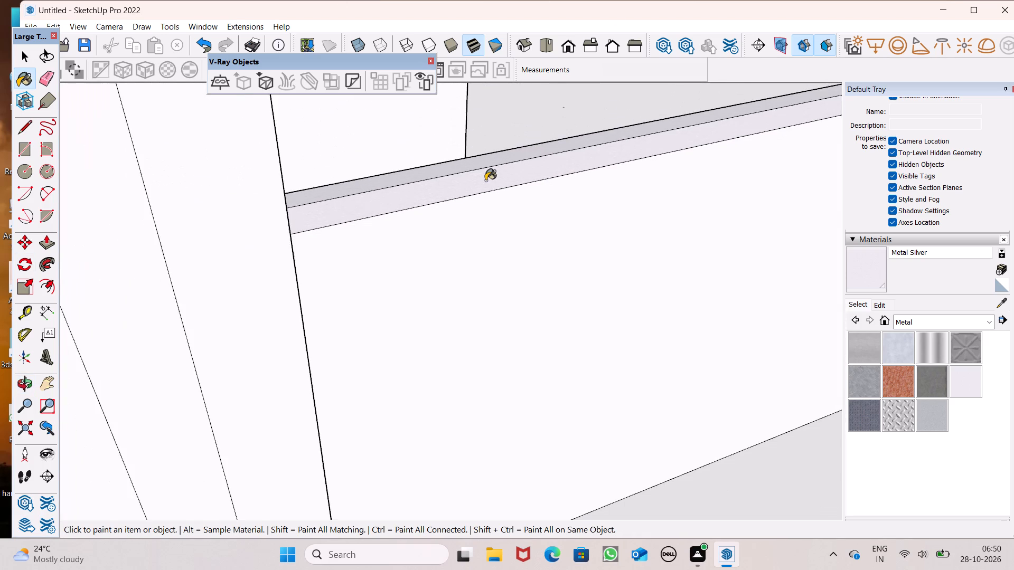
scroll(485, 180, "down", 13)
scroll(383, 217, "down", 9)
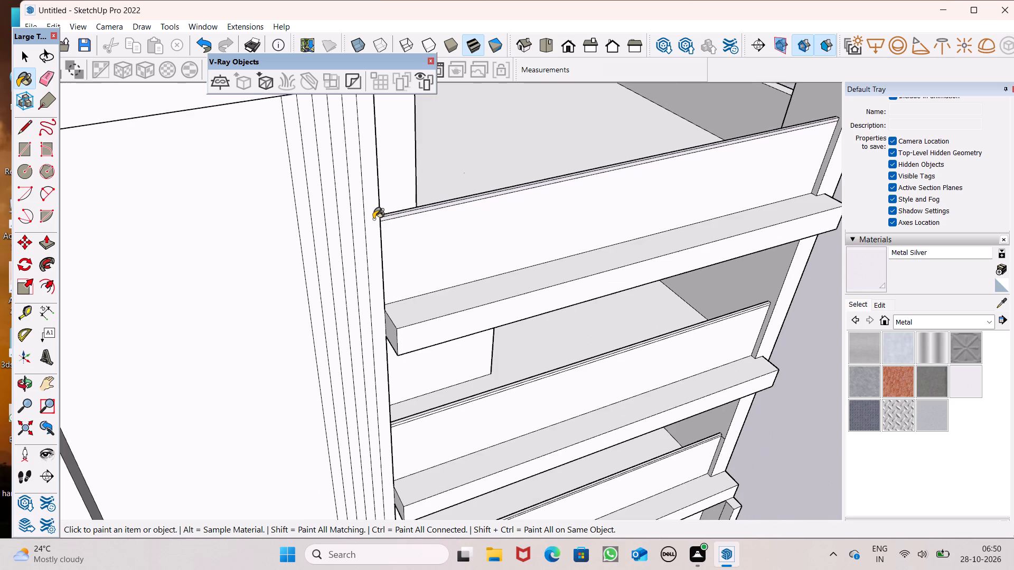
scroll(373, 219, "down", 2)
scroll(500, 360, "up", 4)
scroll(500, 360, "down", 1)
scroll(500, 360, "up", 2)
scroll(292, 401, "up", 8)
middle_click_drag(284, 428, 255, 517)
scroll(452, 443, "up", 2)
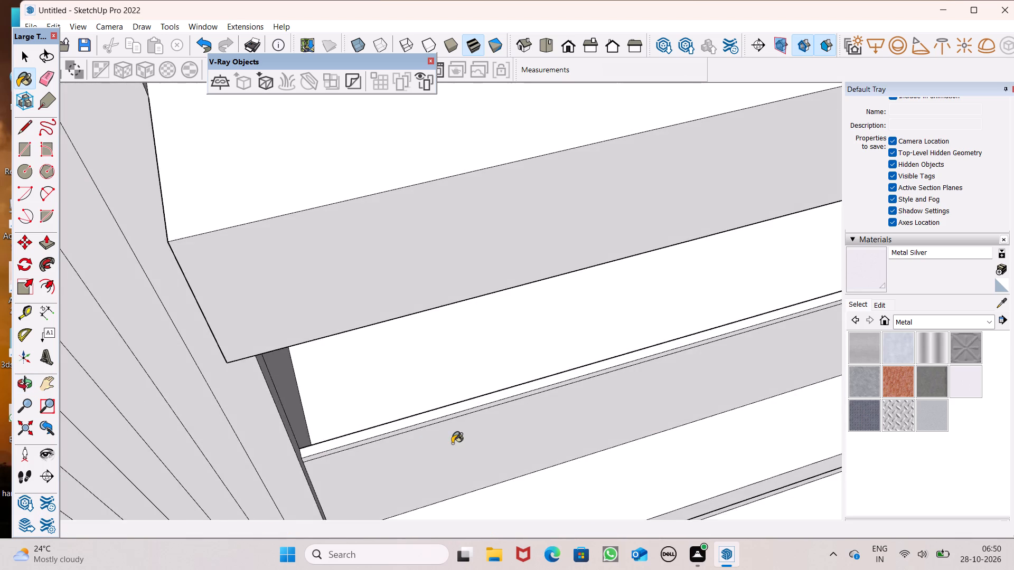
scroll(452, 443, "up", 5)
left_click(418, 368)
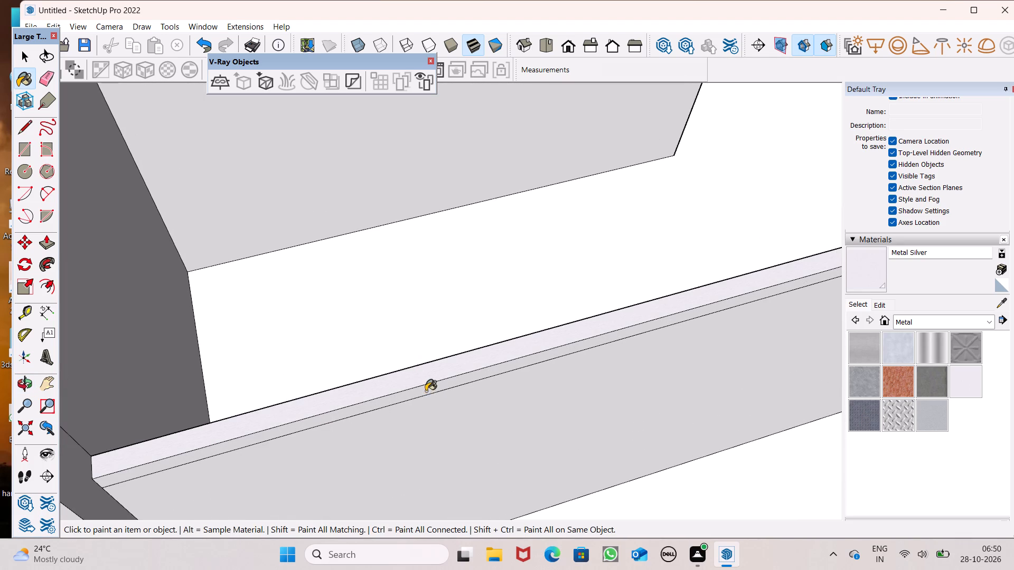
left_click(426, 391)
Paint the inner face of the middle balcony's coping band with Metal Silver.
middle_click_drag(437, 396, 678, 318)
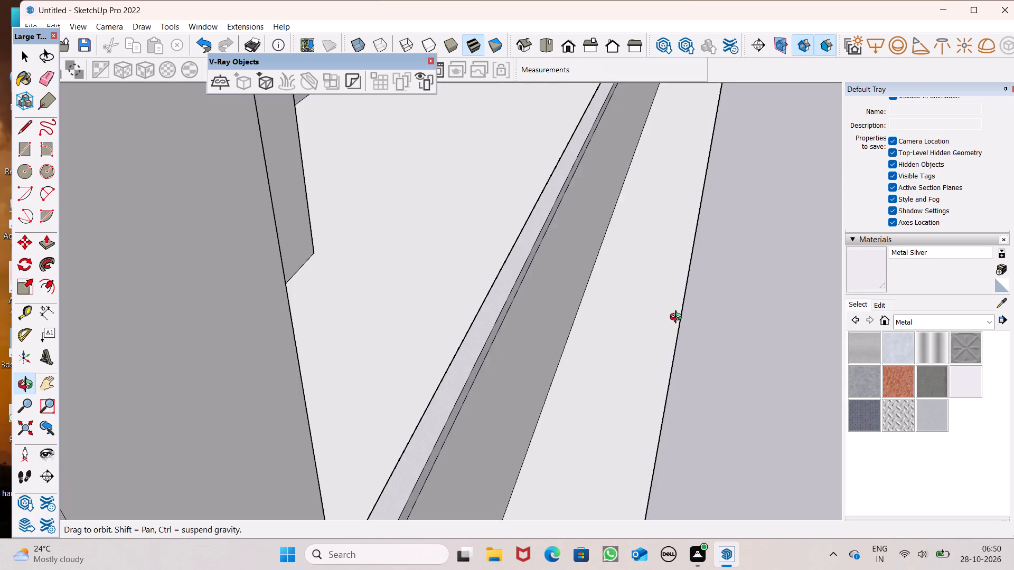
middle_click_drag(678, 318, 711, 318)
scroll(560, 290, "up", 5)
scroll(468, 283, "down", 4)
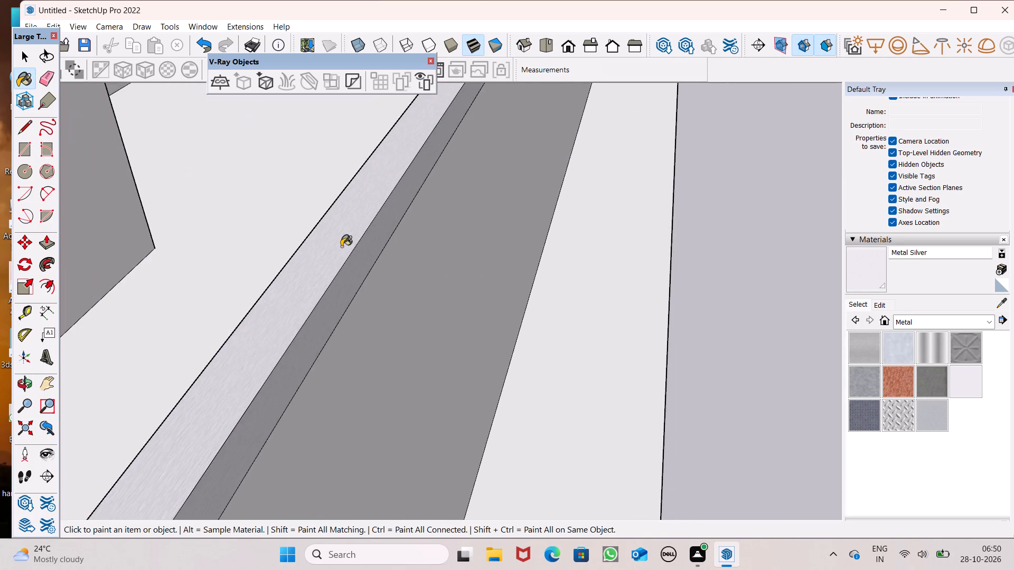
middle_click_drag(344, 253, 549, 233)
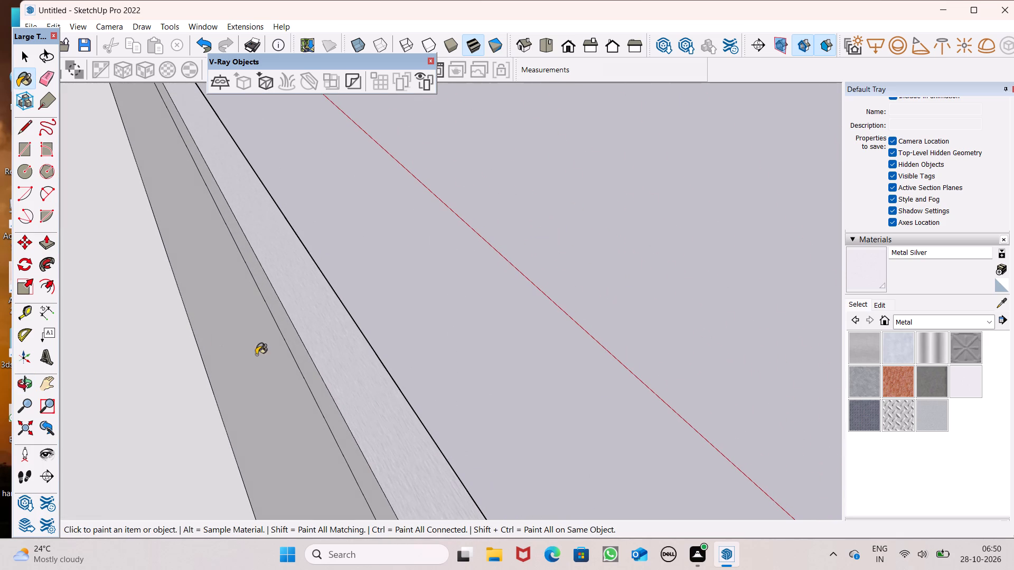
left_click(302, 358)
middle_click_drag(389, 384, 417, 382)
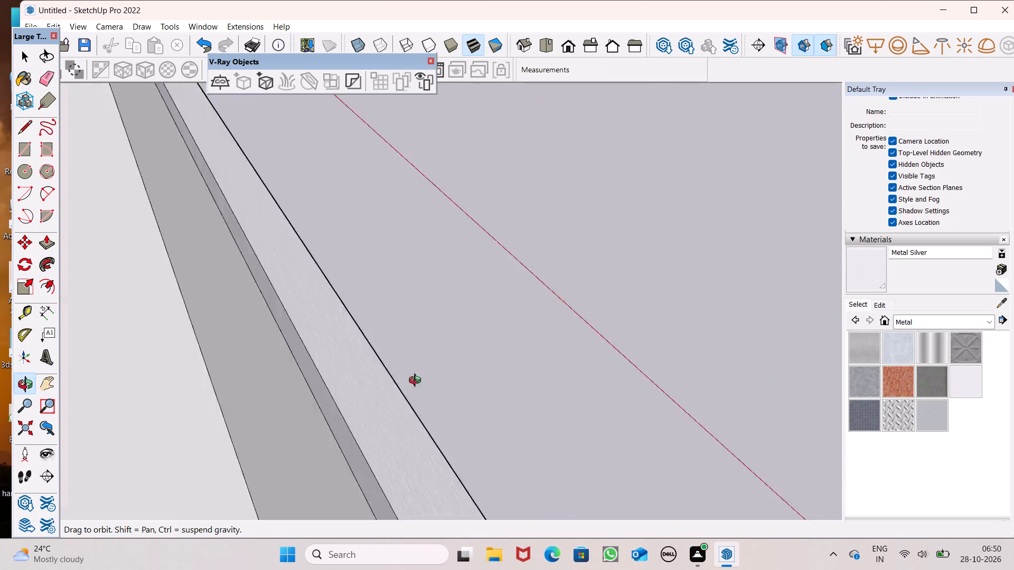
Paint the inner and front faces of the middle balcony's coping band with Metal Silver.
middle_click_drag(417, 382, 453, 369)
left_click(342, 423)
left_click(387, 400)
scroll(395, 405, "up", 1)
middle_click_drag(395, 405, 45, 401)
left_click_drag(331, 421, 330, 416)
Paint the top and front faces of the lowest balcony's coping band with Metal Silver.
scroll(312, 356, "down", 8)
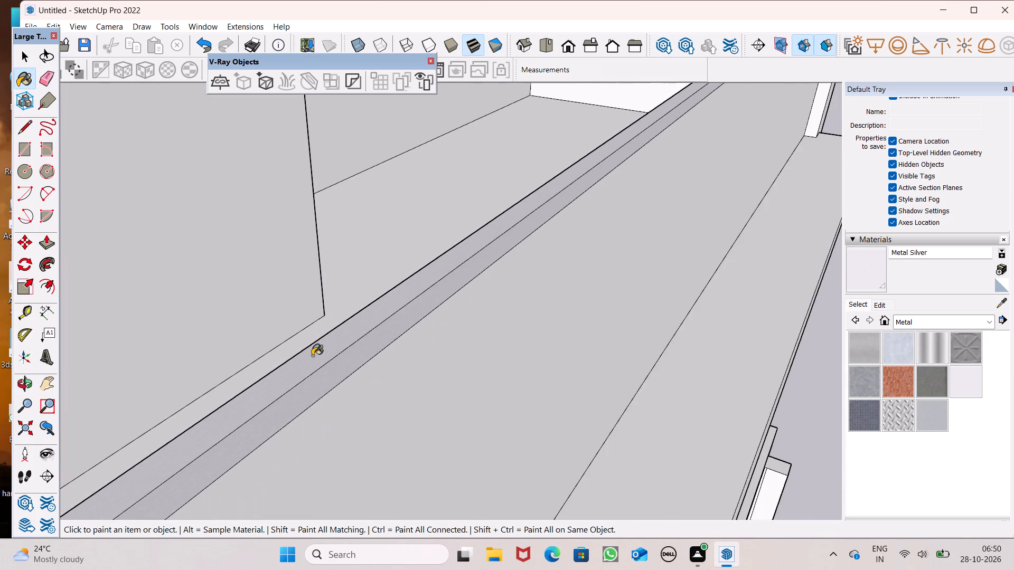
scroll(271, 246, "down", 20)
scroll(271, 246, "down", 2)
middle_click_drag(297, 327, 275, 341)
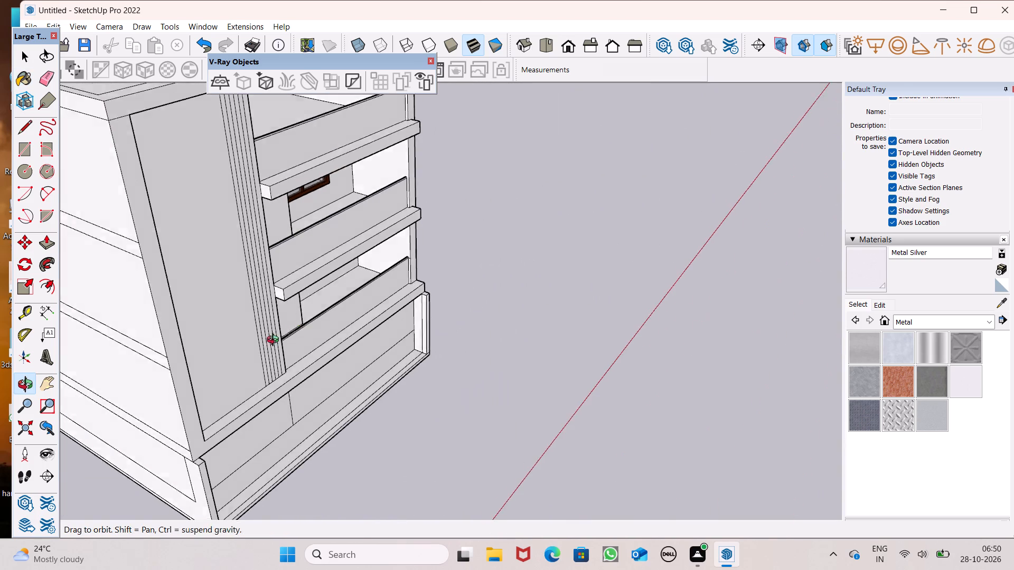
middle_click_drag(275, 341, 207, 345)
scroll(258, 320, "up", 12)
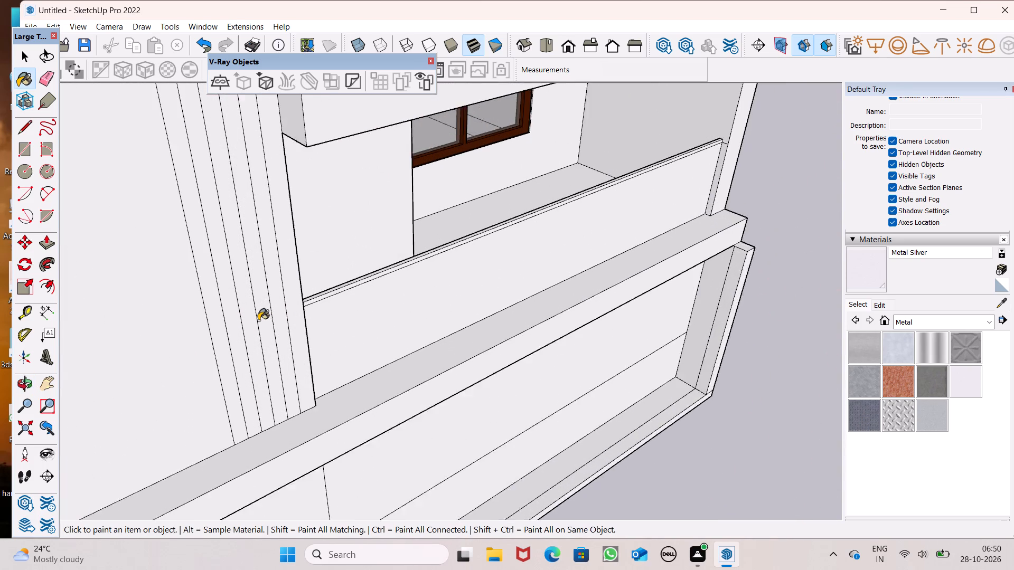
scroll(258, 320, "up", 8)
scroll(408, 254, "up", 5)
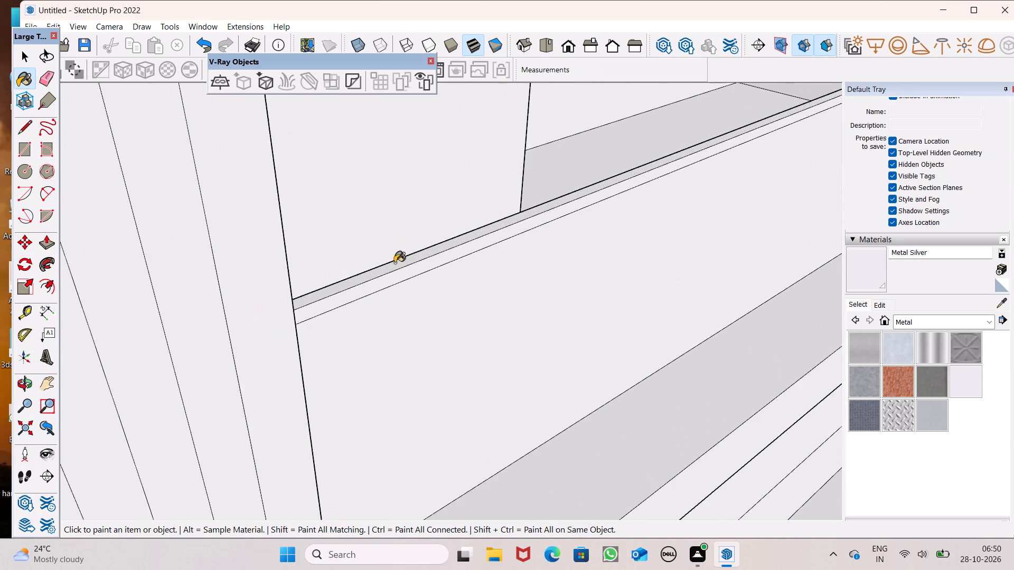
scroll(395, 263, "up", 7)
left_click_drag(392, 265, 392, 270)
left_click_drag(392, 282, 392, 288)
Paint the inner face of the lowest balcony's coping band with Metal Silver.
middle_click_drag(393, 284, 407, 366)
scroll(407, 366, "up", 1)
scroll(392, 286, "up", 3)
scroll(304, 316, "down", 6)
scroll(299, 369, "down", 8)
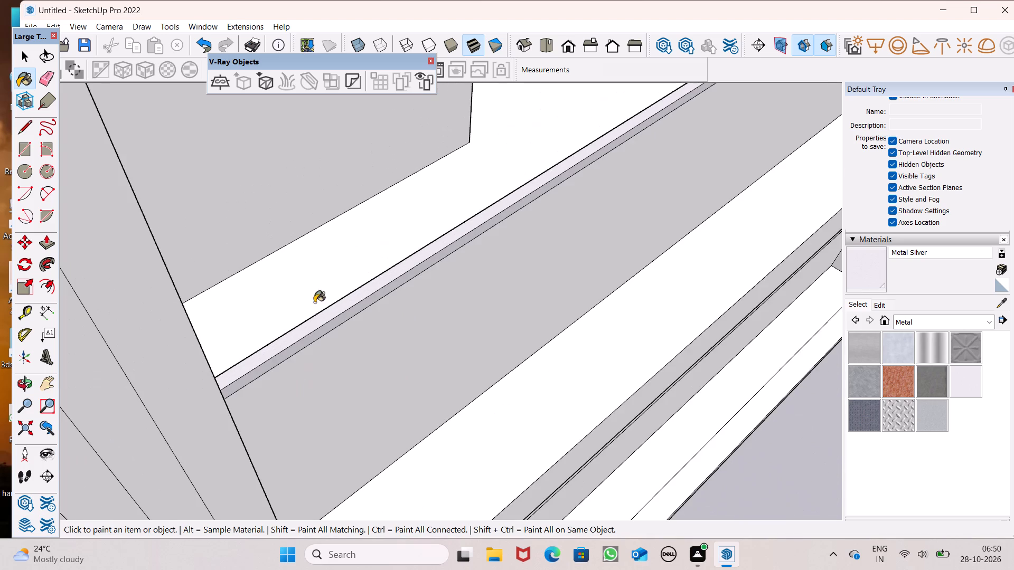
scroll(326, 282, "up", 8)
scroll(342, 308, "down", 3)
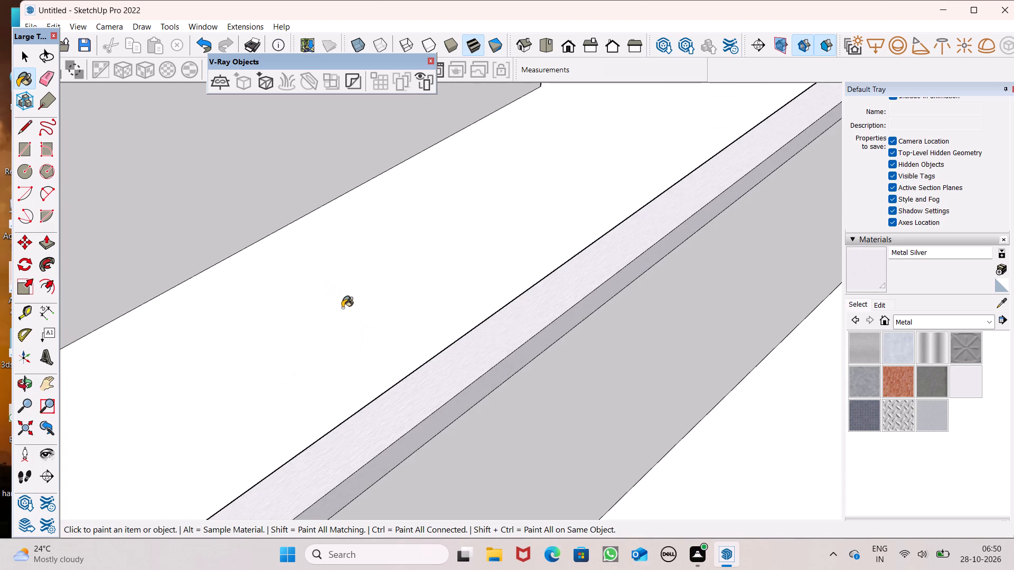
scroll(492, 363, "up", 3)
middle_click_drag(522, 384, 574, 453)
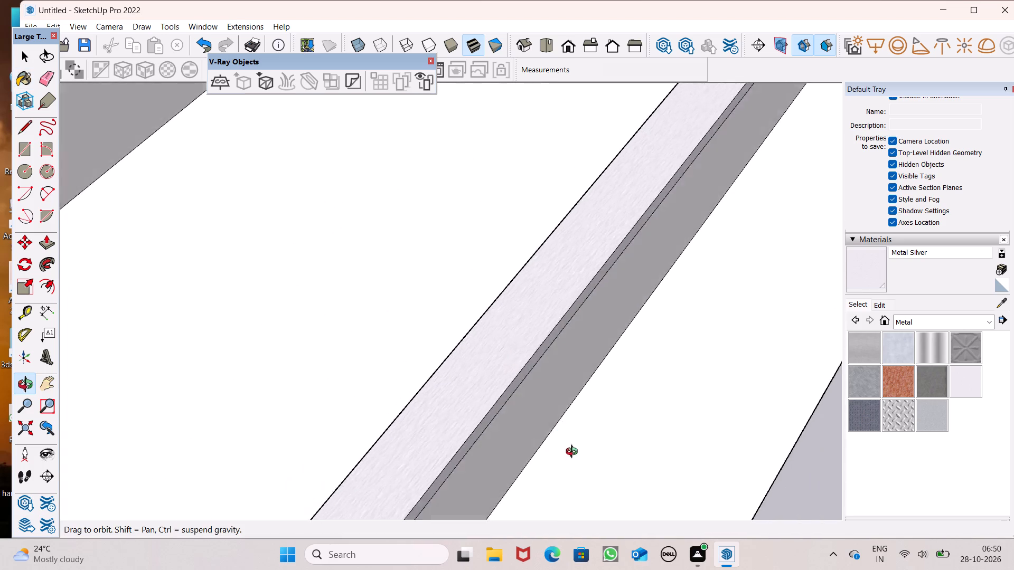
middle_click_drag(574, 453, 804, 328)
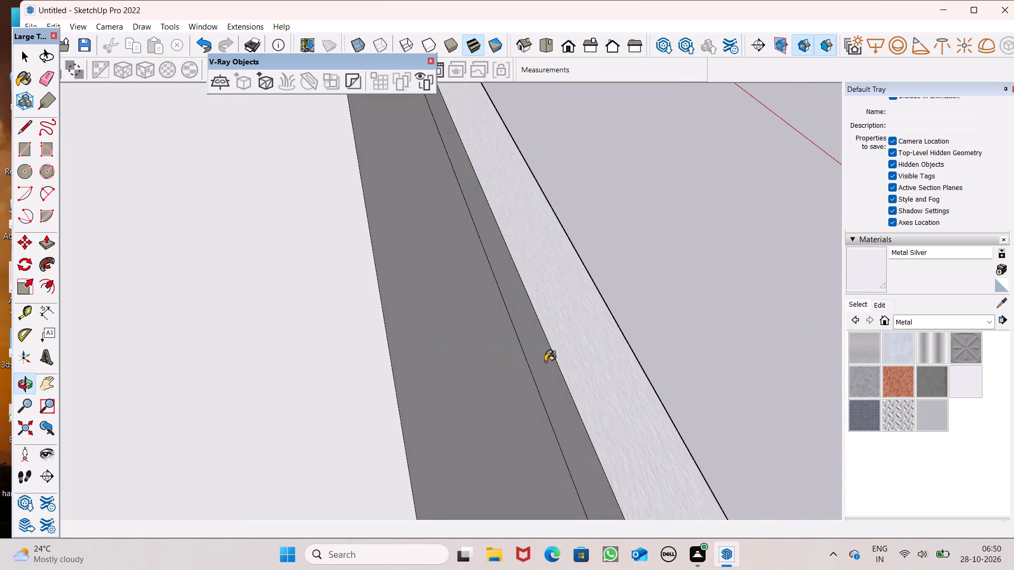
left_click(545, 362)
scroll(551, 330, "down", 1)
Paint the inner and front faces of the lowest balcony's parapet with Translucent Glass Gray from the Glass and Mirrors materials.
left_click(990, 325)
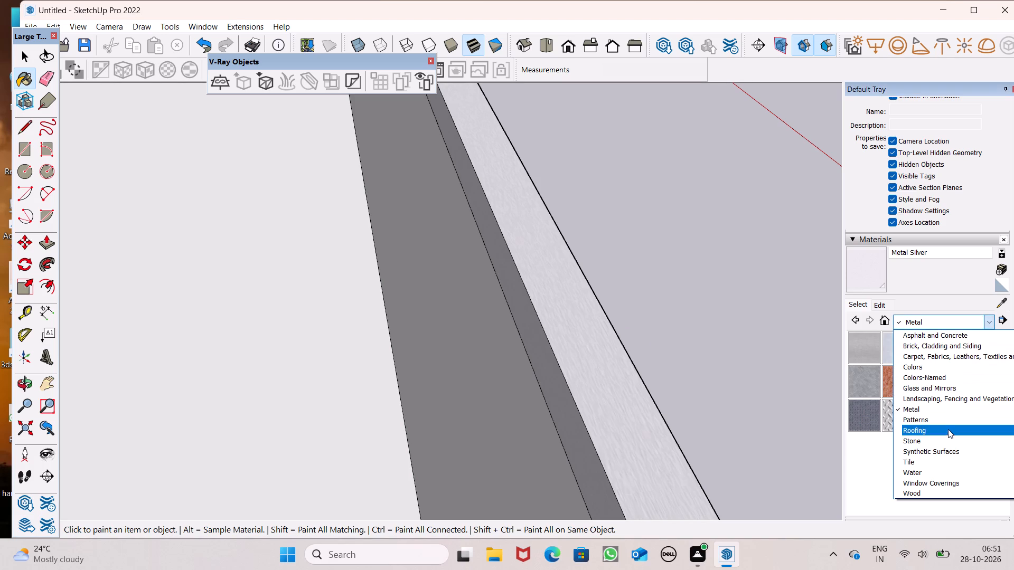
left_click(940, 389)
left_click(963, 381)
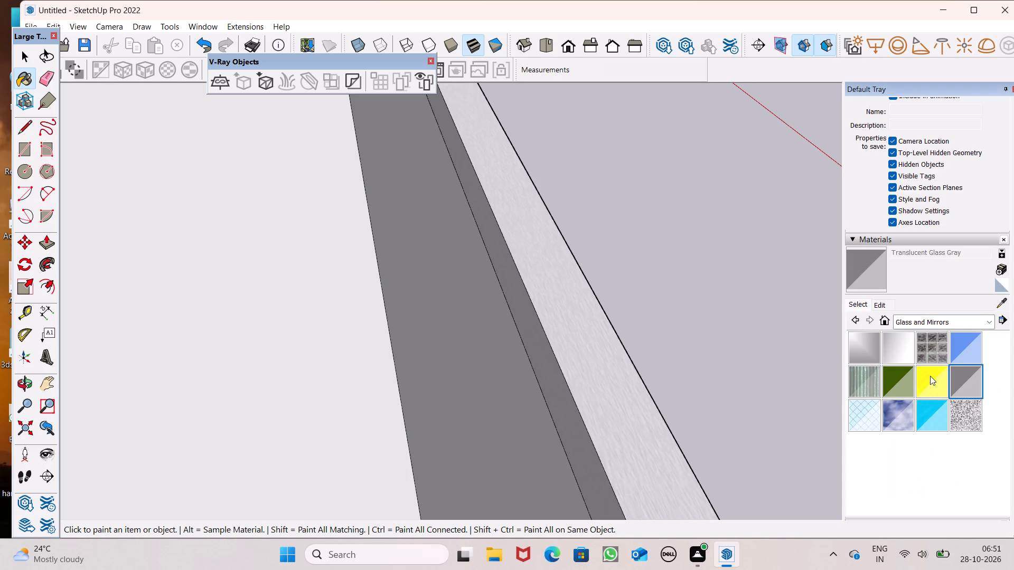
left_click(493, 377)
middle_click_drag(587, 384, 486, 413)
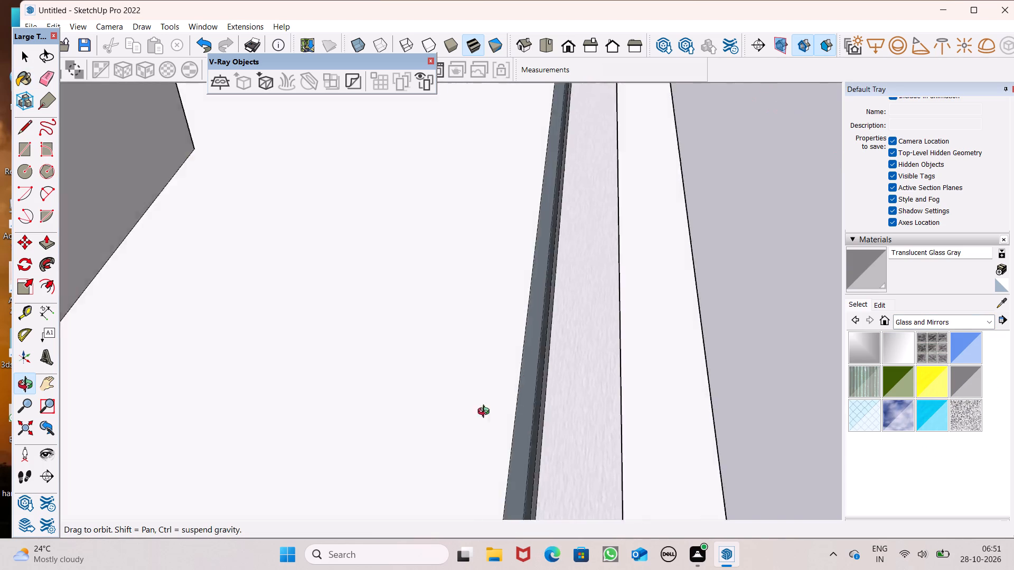
middle_click_drag(486, 413, 239, 312)
left_click_drag(814, 481, 809, 478)
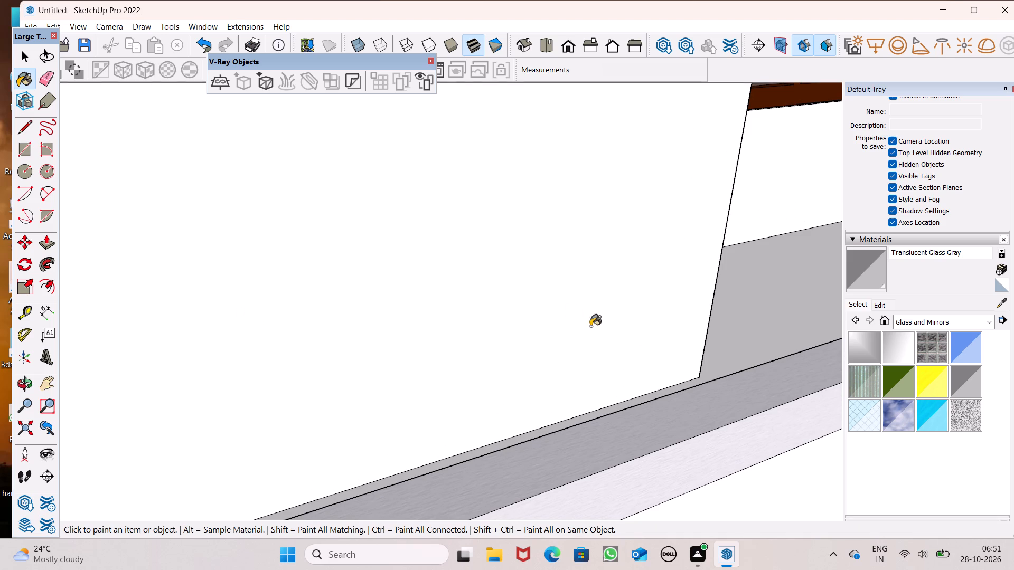
Paint the front faces of the middle and uppermost balcony parapets with Translucent Glass Gray.
scroll(558, 312, "down", 7)
scroll(377, 240, "down", 12)
scroll(360, 338, "down", 5)
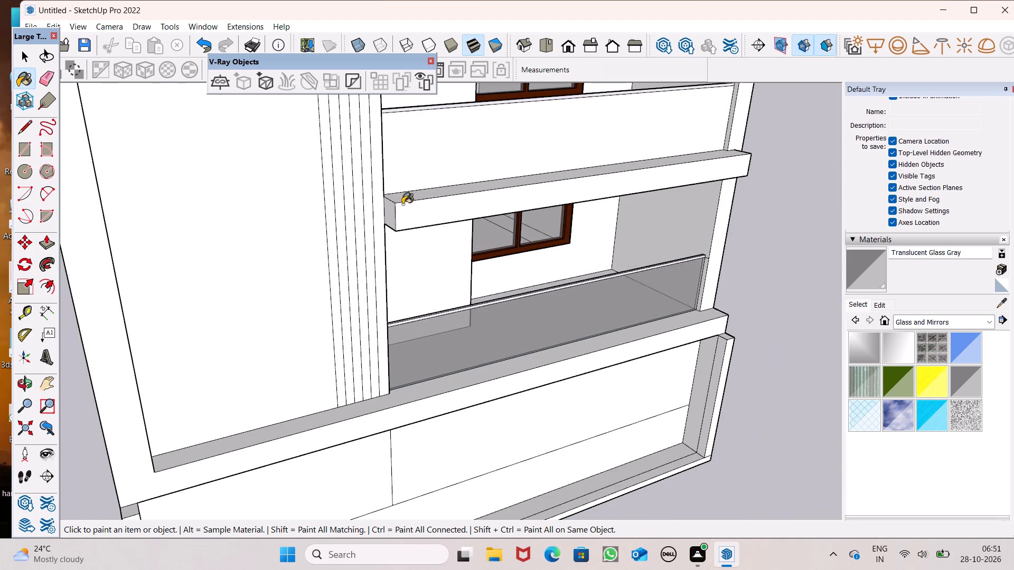
left_click(420, 187)
scroll(421, 211, "down", 10)
left_click(422, 138)
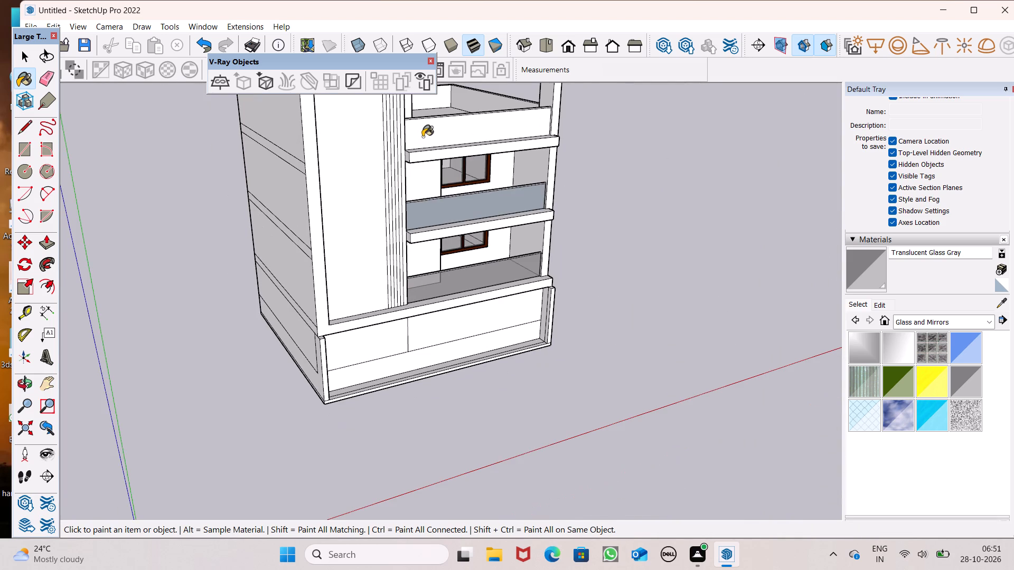
Paint the inner face of the middle balcony's parapet with Translucent Glass Gray.
scroll(422, 137, "up", 7)
middle_click_drag(434, 146, 449, 252)
scroll(449, 340, "up", 7)
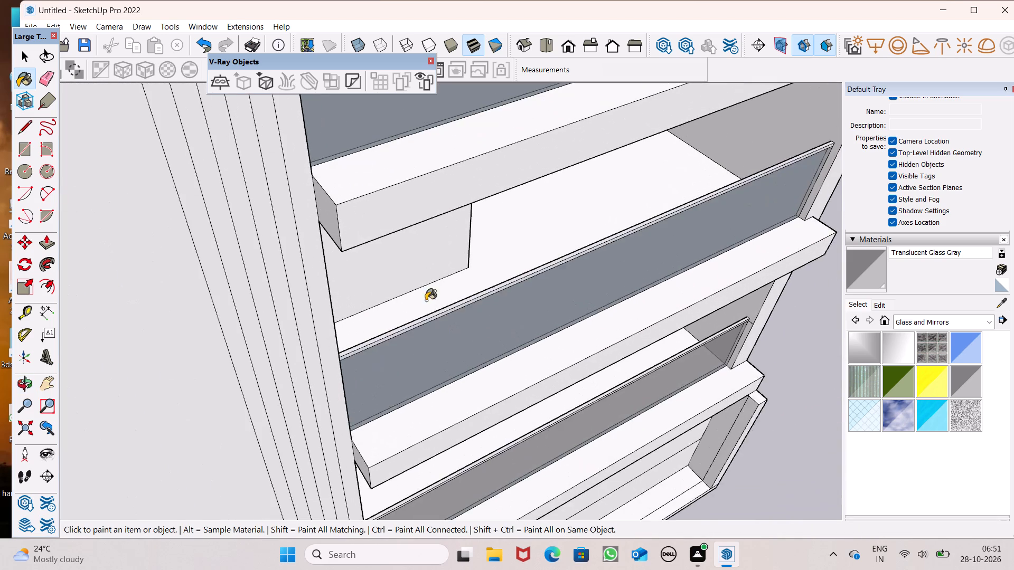
scroll(417, 284, "up", 8)
scroll(443, 286, "down", 2)
middle_click_drag(554, 321, 624, 320)
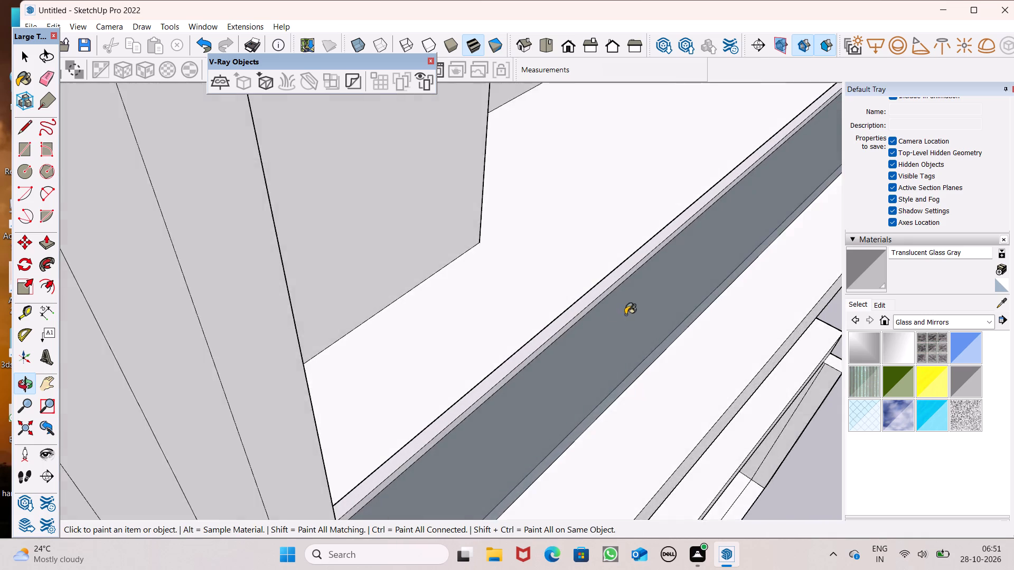
scroll(604, 315, "up", 7)
scroll(547, 283, "up", 2)
middle_click_drag(574, 314, 749, 260)
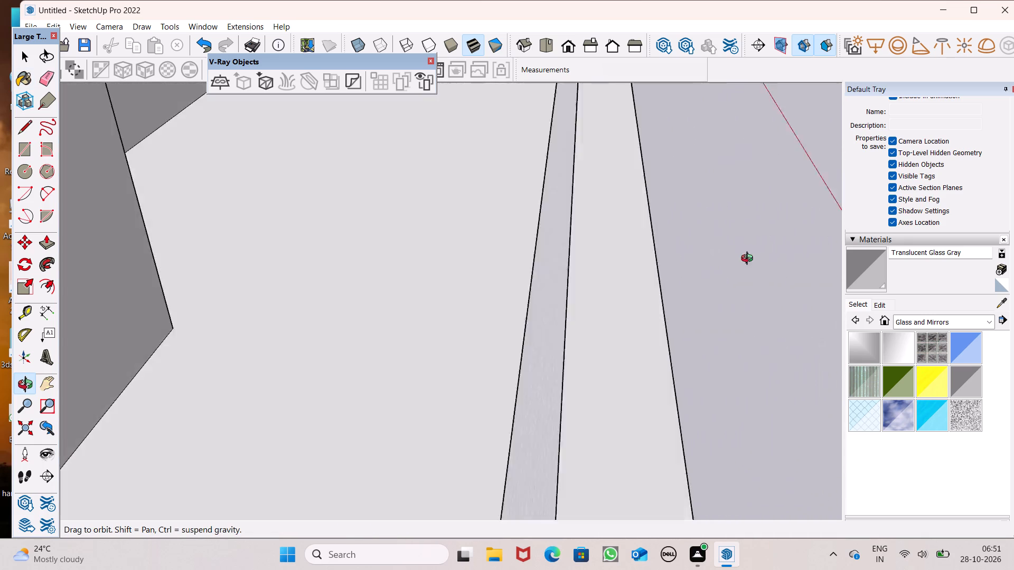
middle_click_drag(749, 260, 793, 221)
left_click(497, 338)
Paint the inner face of the uppermost balcony's parapet with Translucent Glass Gray.
middle_click_drag(555, 403, 90, 400)
scroll(553, 403, "up", 1)
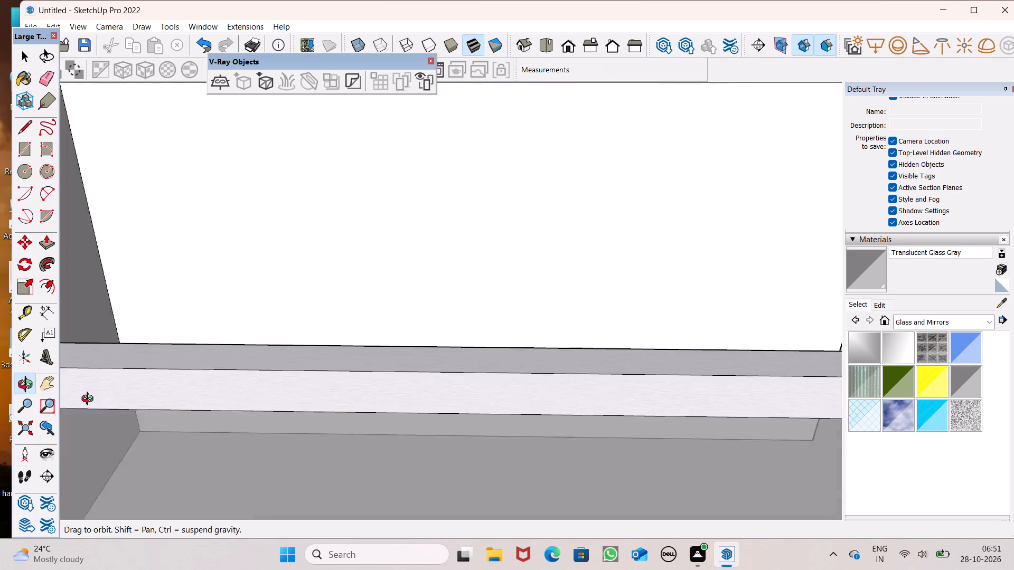
middle_click_drag(90, 400, 51, 370)
scroll(363, 314, "down", 17)
scroll(382, 312, "down", 6)
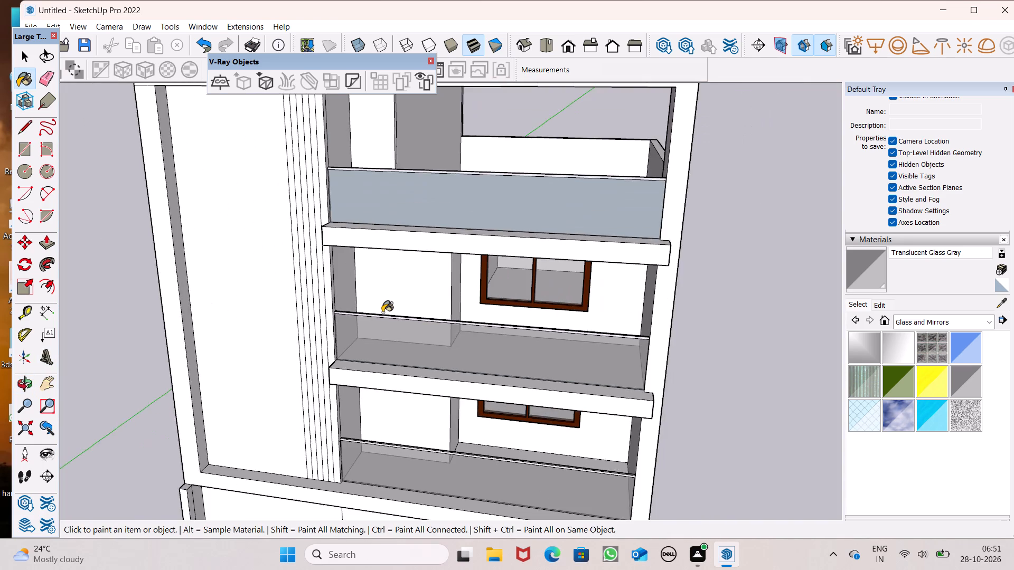
scroll(382, 313, "down", 7)
middle_click_drag(442, 334, 257, 384)
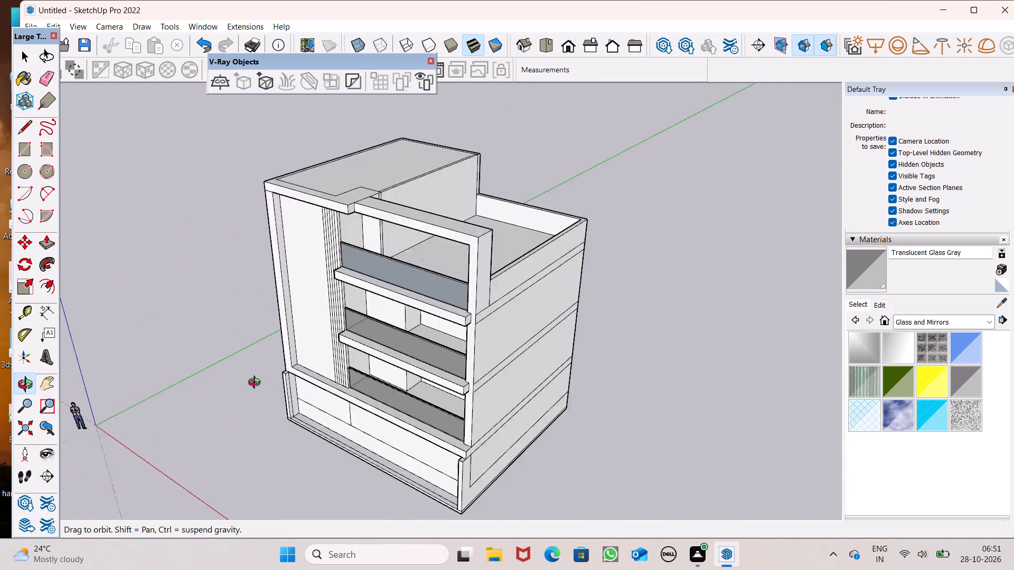
middle_click_drag(257, 384, 0, 343)
scroll(223, 250, "up", 5)
left_click(408, 234)
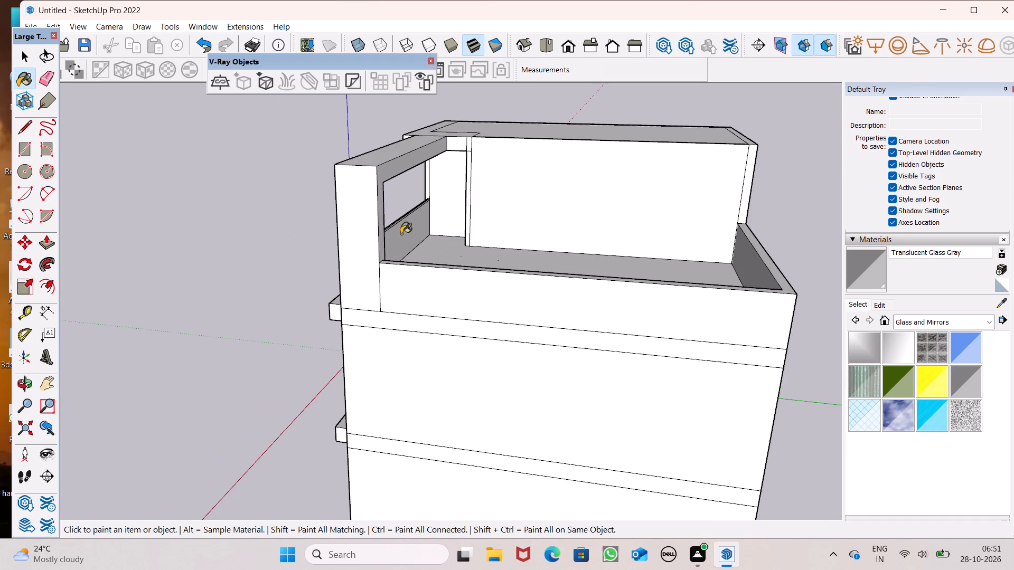
Examine the glass balcony parapets and their coping from the rear terrace and from the front of the building.
middle_click_drag(362, 239, 65, 243)
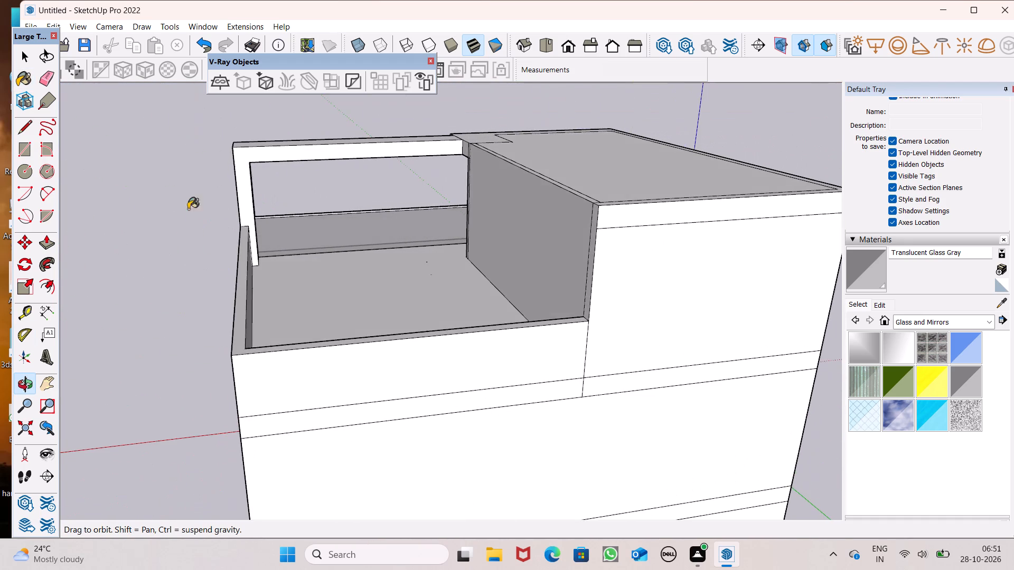
scroll(218, 206, "up", 6)
middle_click(218, 205)
scroll(220, 205, "up", 4)
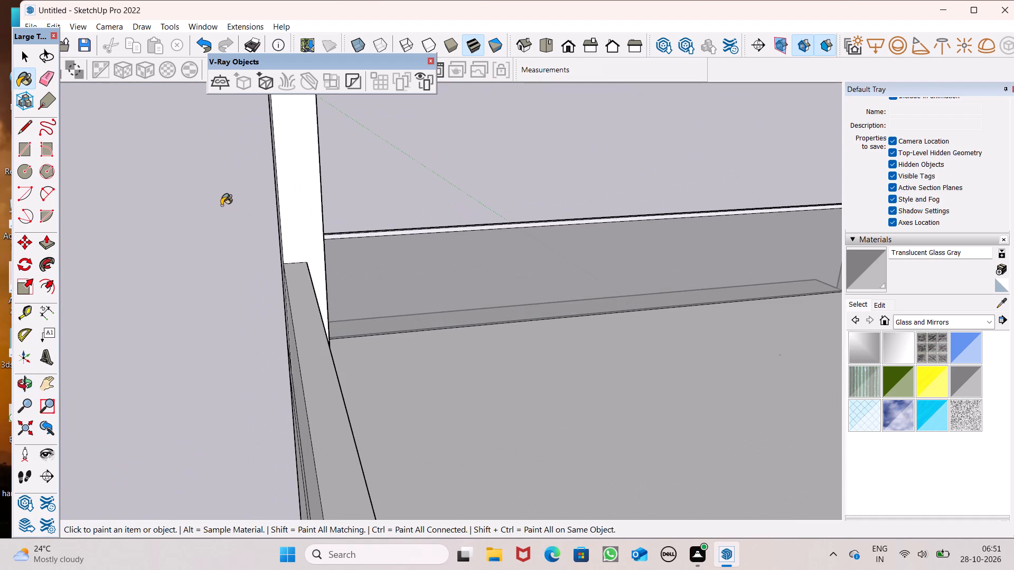
scroll(345, 214, "up", 6)
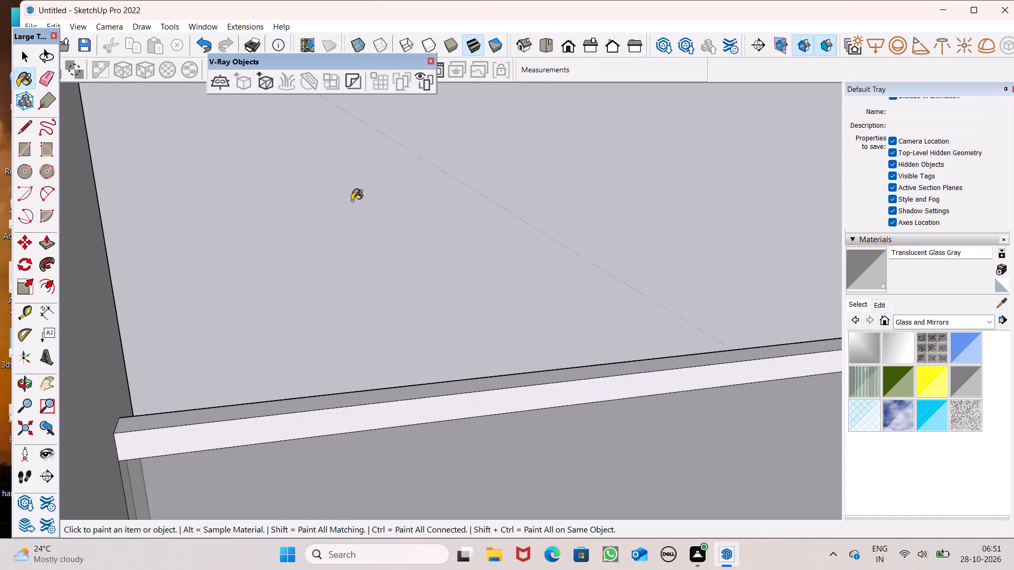
scroll(352, 199, "down", 14)
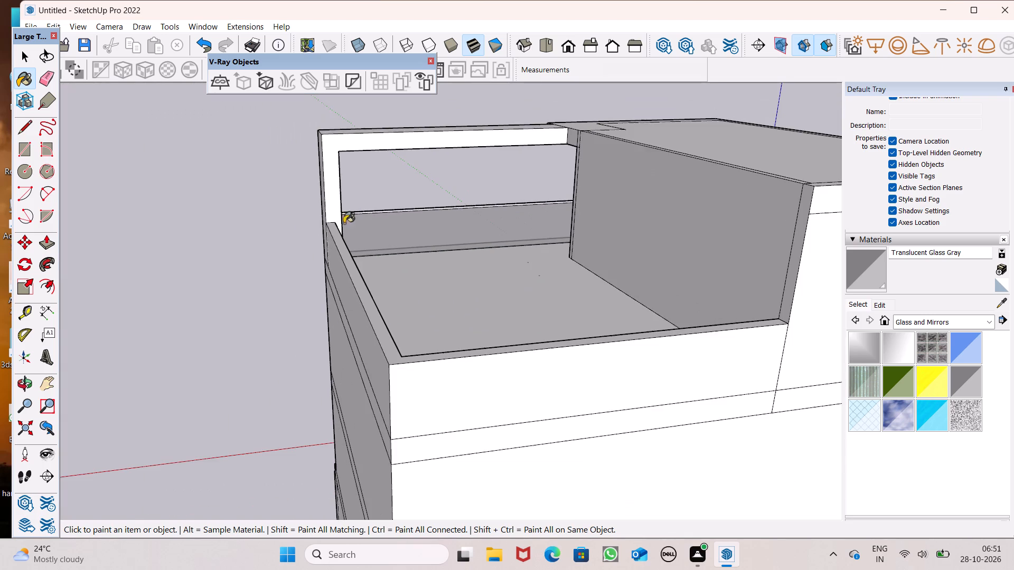
middle_click_drag(279, 285, 695, 318)
middle_click_drag(130, 359, 486, 362)
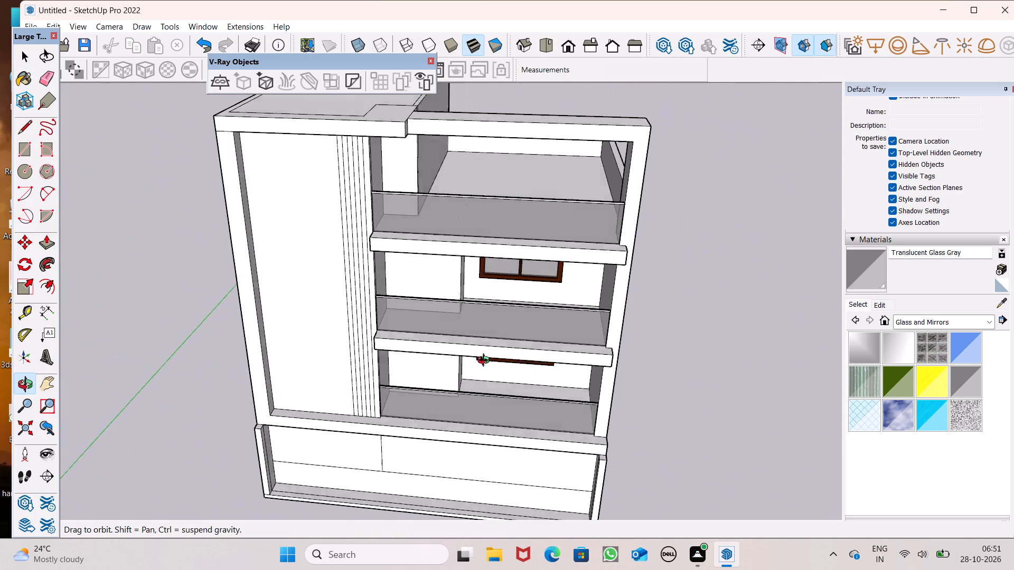
middle_click_drag(486, 362, 489, 357)
scroll(384, 275, "down", 5)
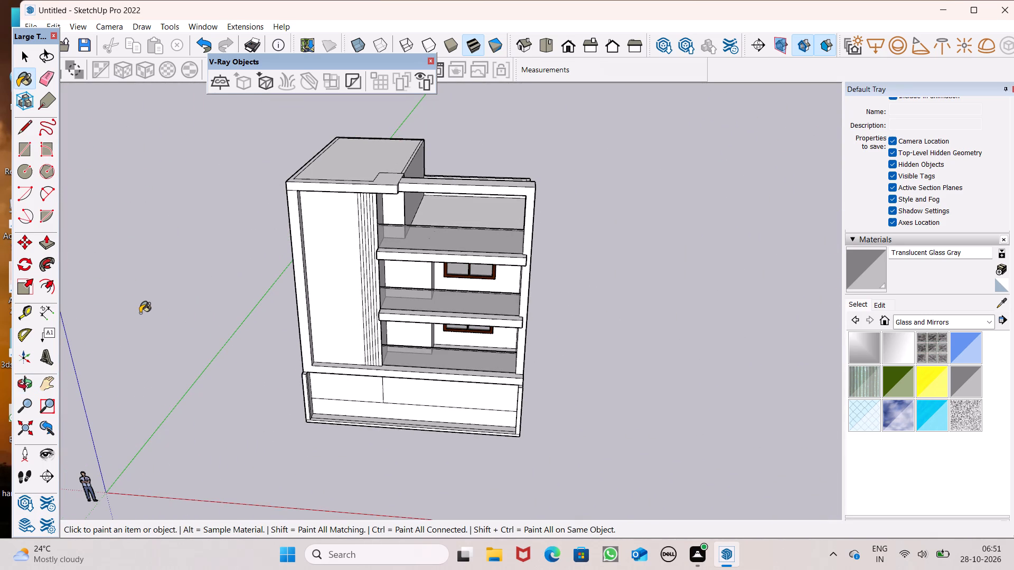
key("space")
scroll(168, 299, "down", 2)
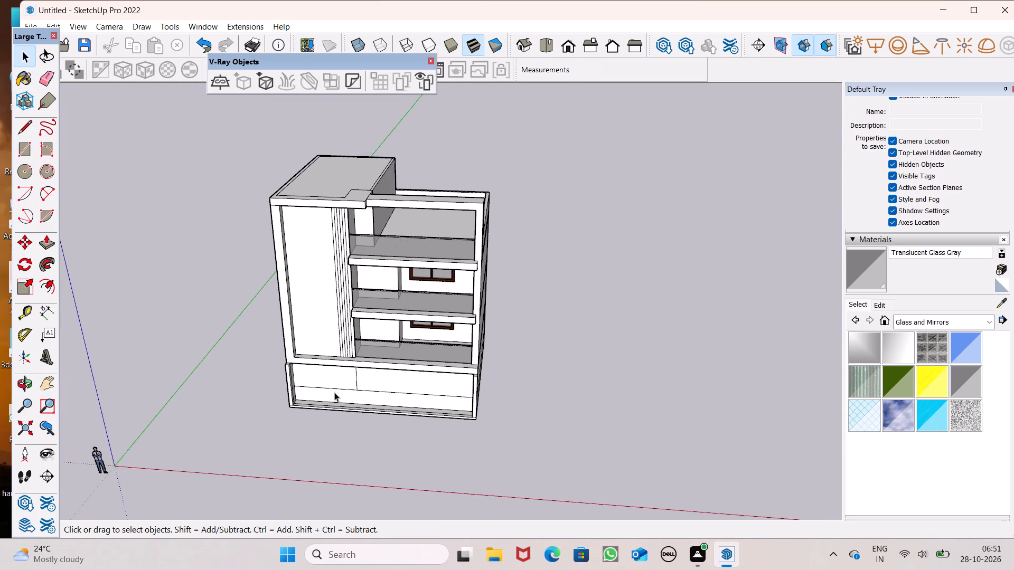
middle_click_drag(334, 392, 418, 287)
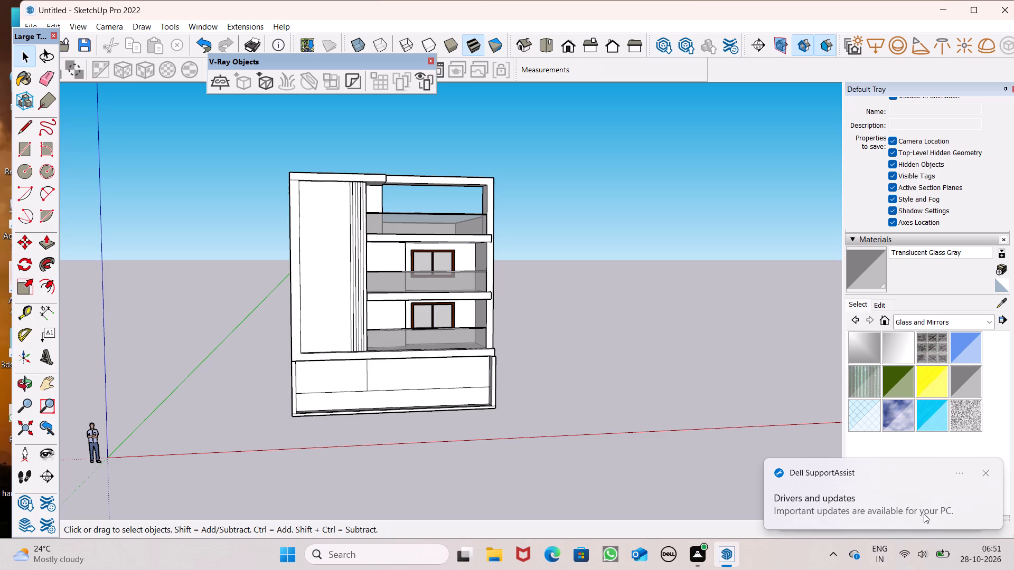
left_click(986, 474)
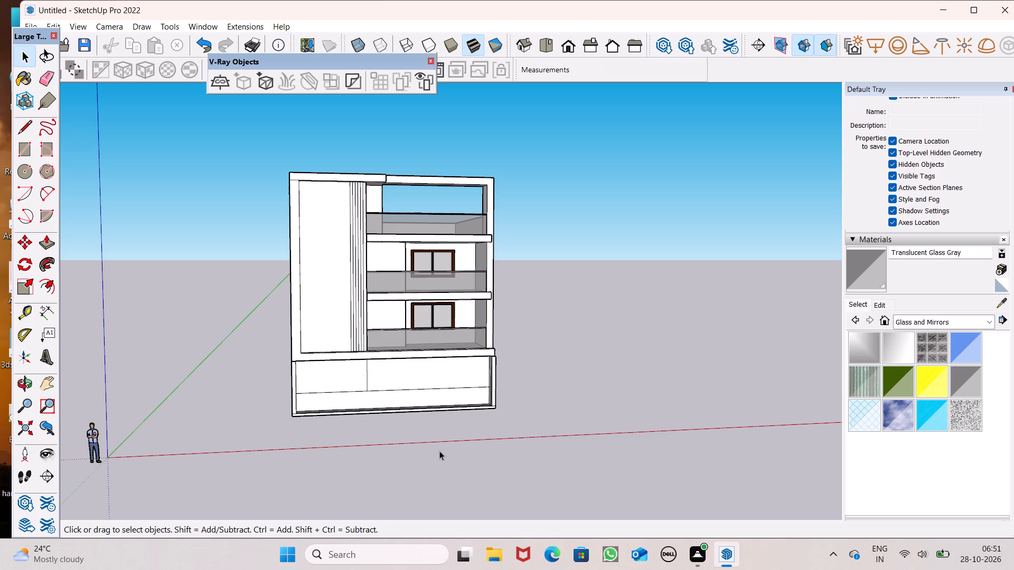
Erase the short stray edge crossing the underside of the slab above the ground-floor front wall.
middle_click_drag(246, 302, 191, 235)
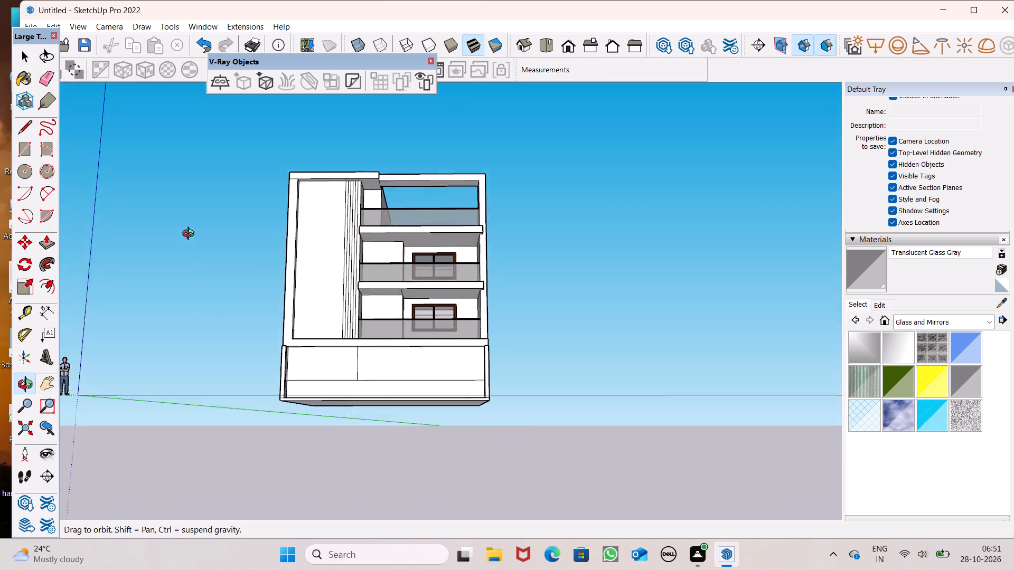
middle_click_drag(191, 235, 212, 172)
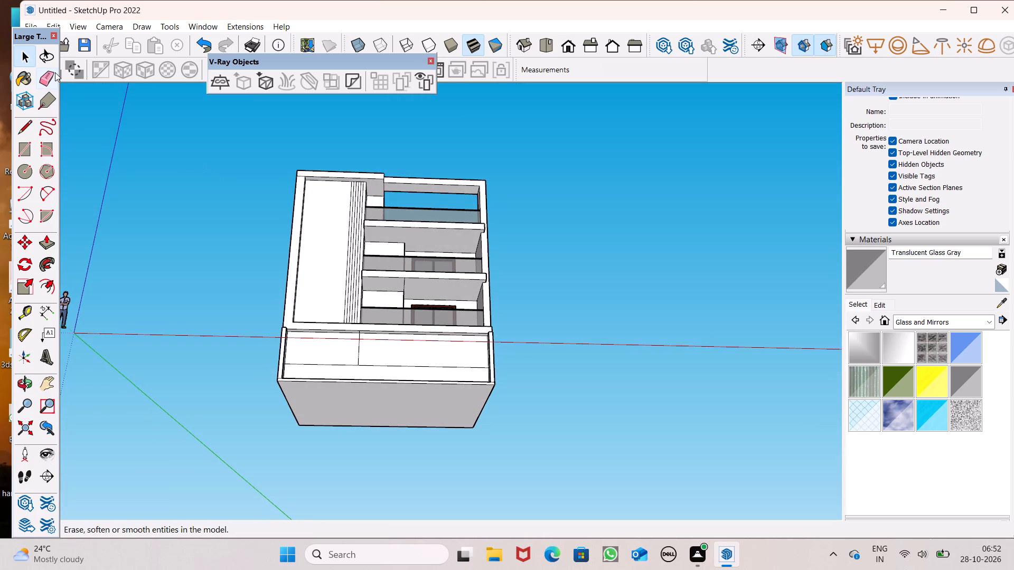
left_click(55, 72)
scroll(311, 265, "up", 8)
scroll(365, 350, "up", 2)
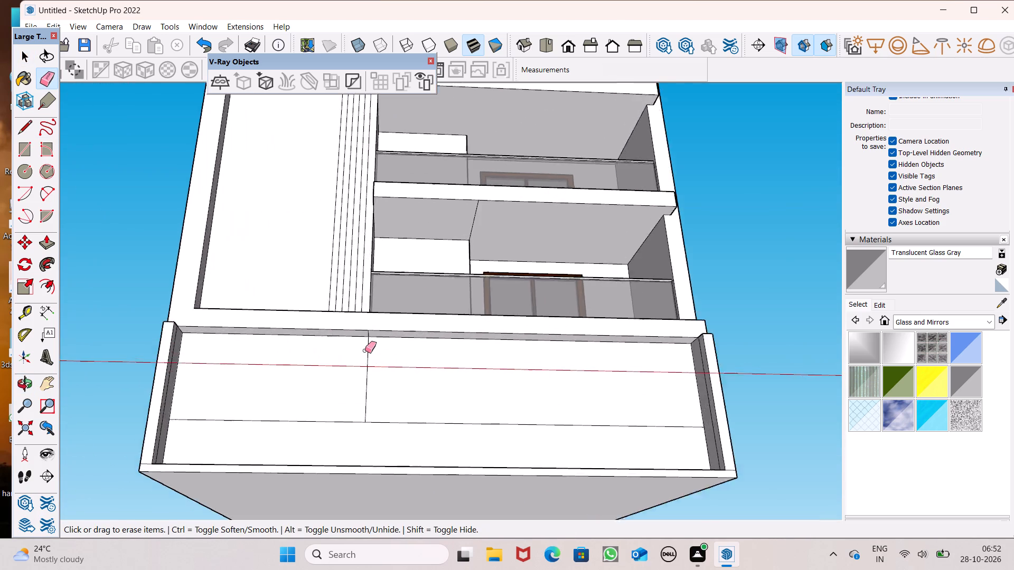
scroll(365, 350, "up", 11)
left_click(377, 305)
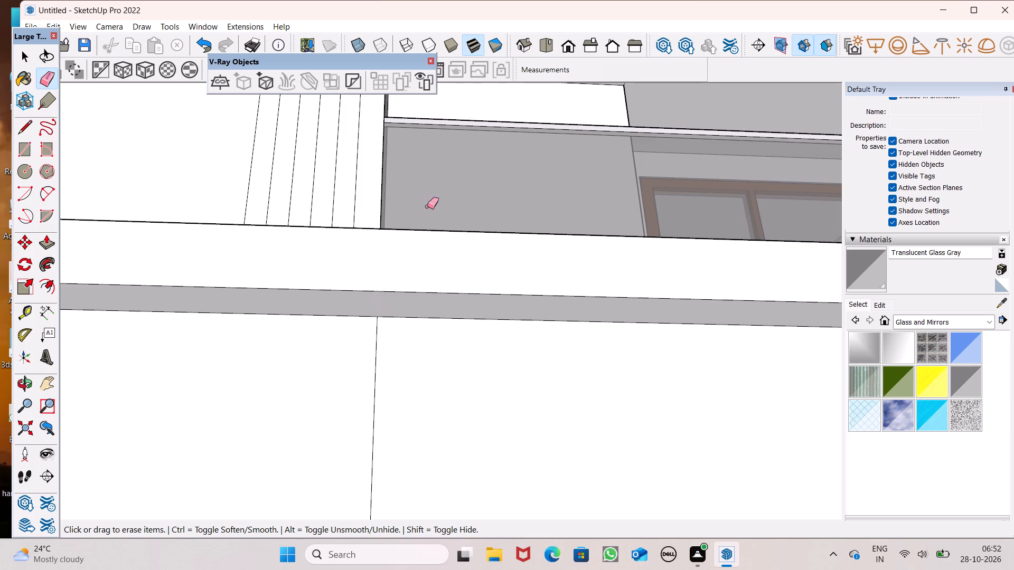
scroll(427, 224, "down", 14)
middle_click_drag(444, 294, 445, 389)
scroll(409, 328, "down", 5)
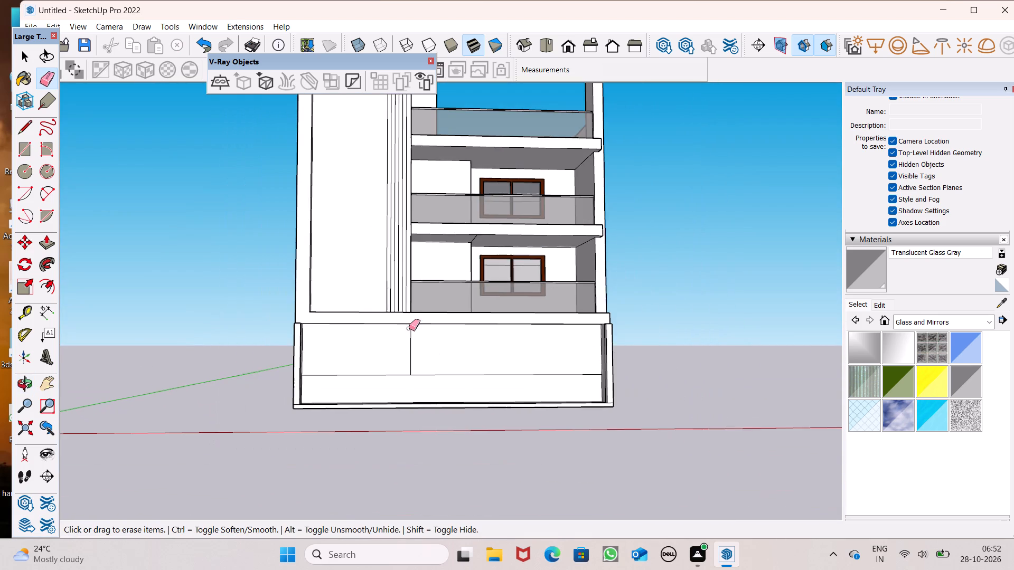
Erase the stray vertical and horizontal edges dividing the ground-floor front wall.
scroll(409, 322, "down", 3)
scroll(434, 376, "up", 6)
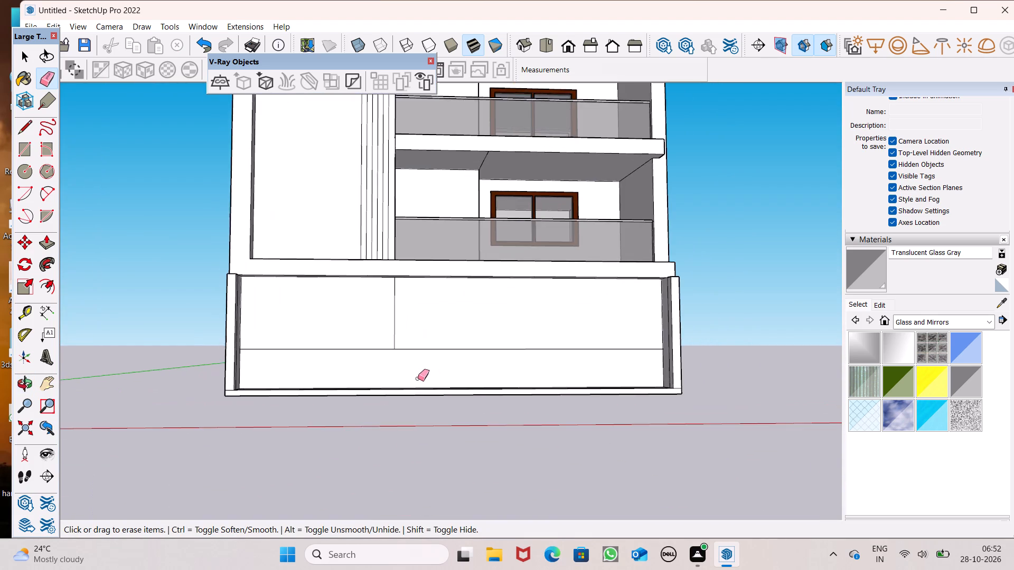
scroll(416, 376, "down", 4)
middle_click_drag(430, 396, 425, 417)
scroll(410, 383, "up", 6)
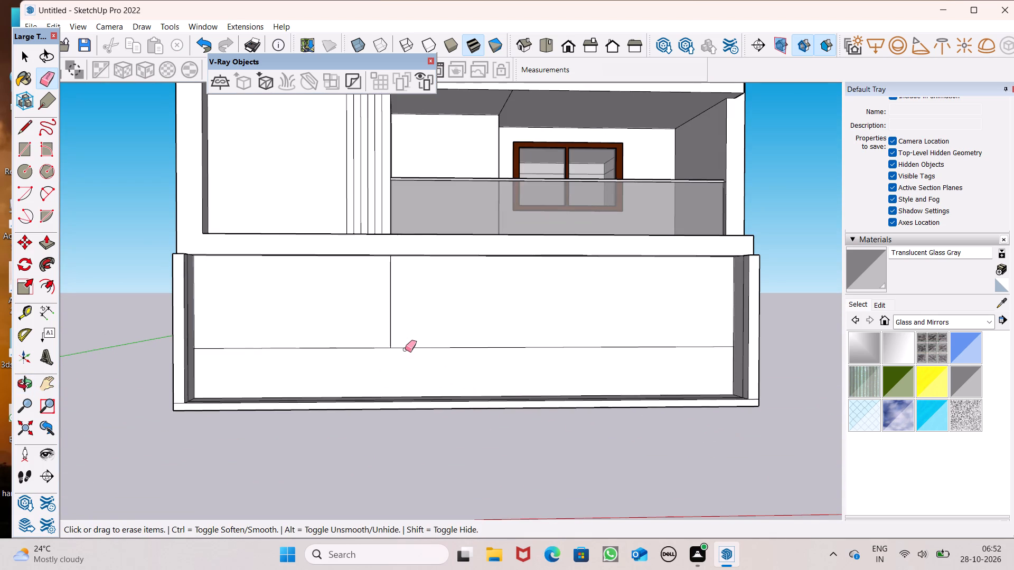
left_click(403, 343)
left_click_drag(403, 343, 390, 332)
left_click_drag(390, 332, 383, 343)
left_click_drag(387, 345, 409, 342)
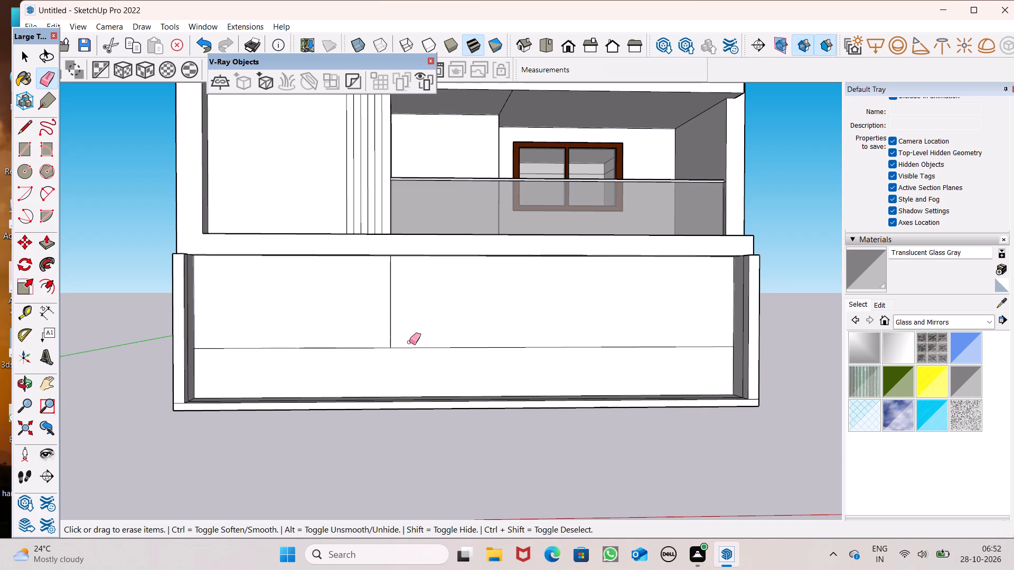
left_click_drag(409, 342, 406, 325)
Examine the front facade and the whole building from several angles and distances.
scroll(397, 341, "down", 3)
middle_click_drag(393, 346, 279, 440)
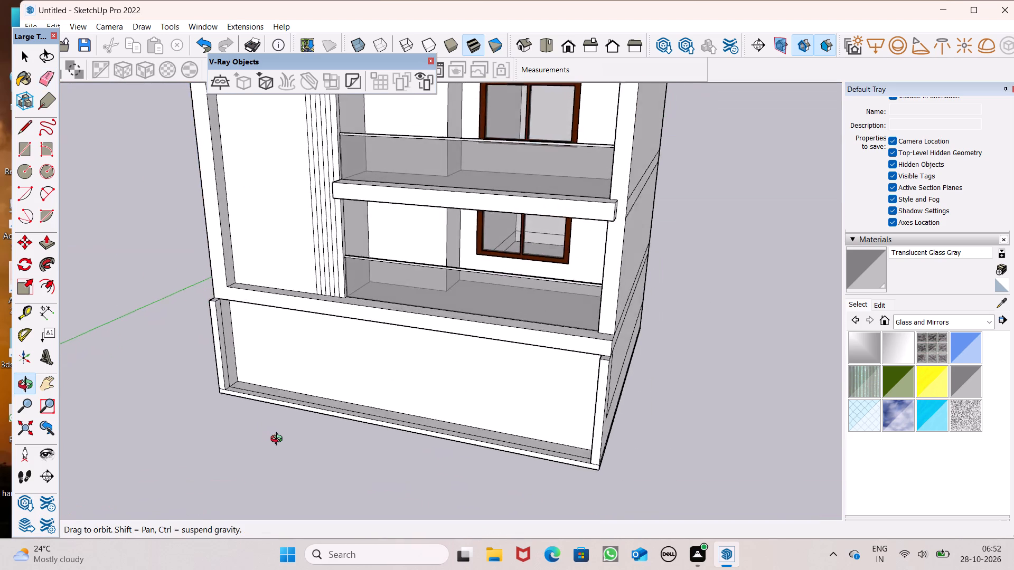
middle_click_drag(279, 440, 377, 419)
scroll(424, 304, "down", 11)
middle_click_drag(470, 349, 498, 324)
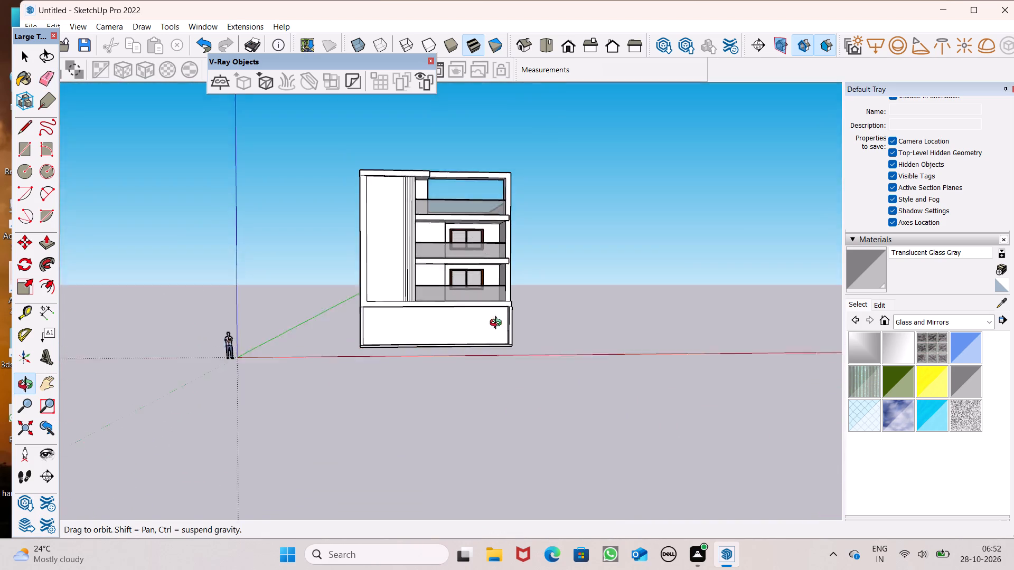
middle_click_drag(498, 324, 495, 384)
scroll(224, 230, "down", 1)
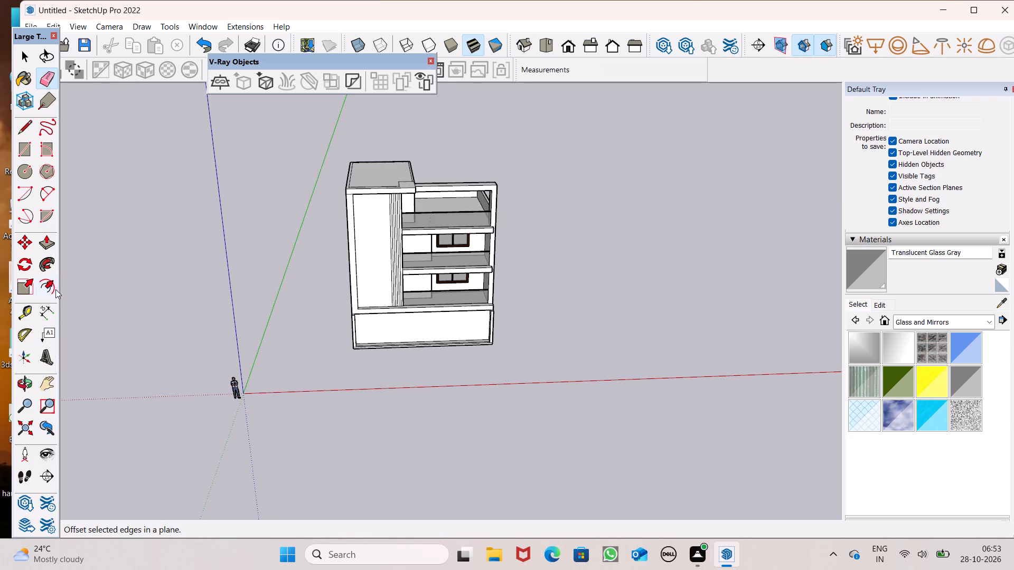
scroll(36, 277, "down", 2)
scroll(107, 320, "down", 1)
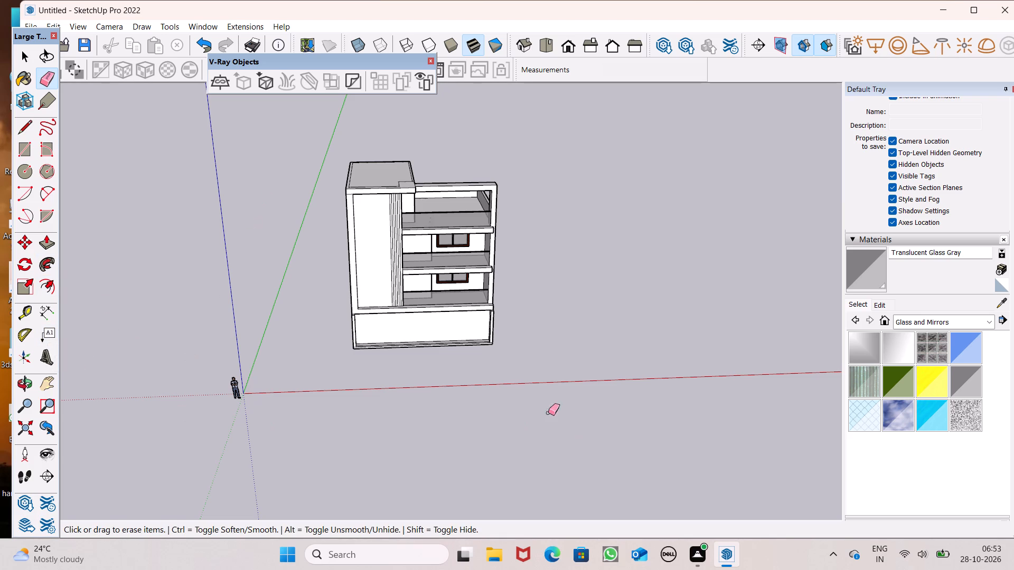
scroll(403, 241, "up", 8)
middle_click_drag(505, 325, 502, 324)
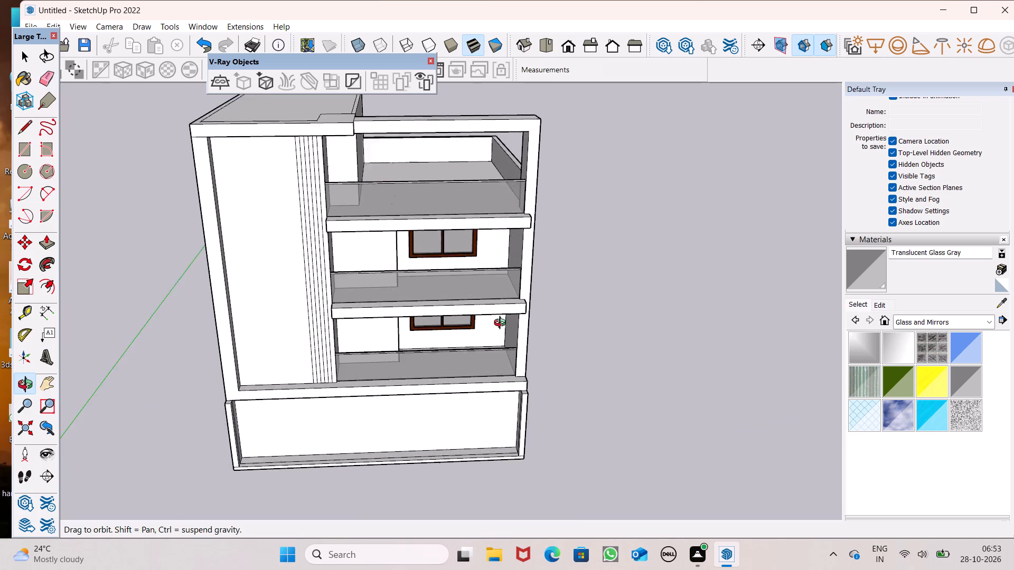
middle_click_drag(502, 324, 502, 301)
scroll(507, 291, "down", 3)
Paint the middle balcony's two back-wall faces, including the one around the window, with the Stone material Granite Brown.
left_click(944, 319)
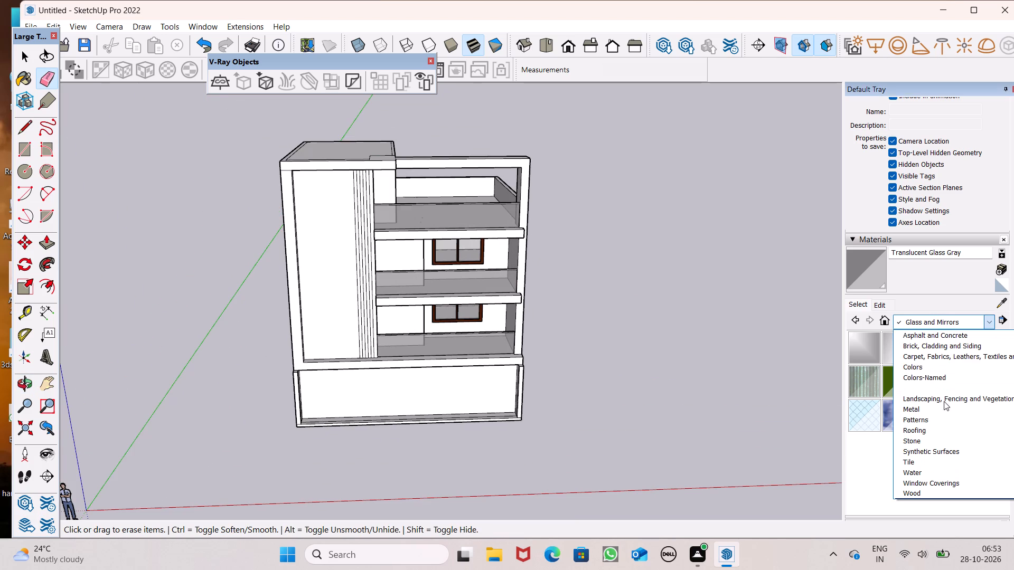
left_click(932, 439)
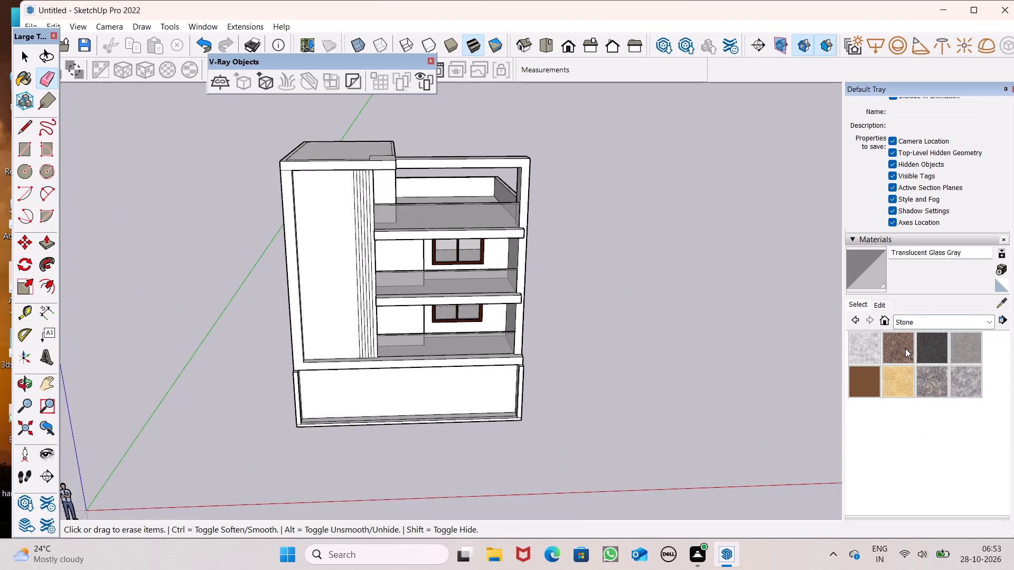
left_click(905, 348)
scroll(473, 320, "up", 4)
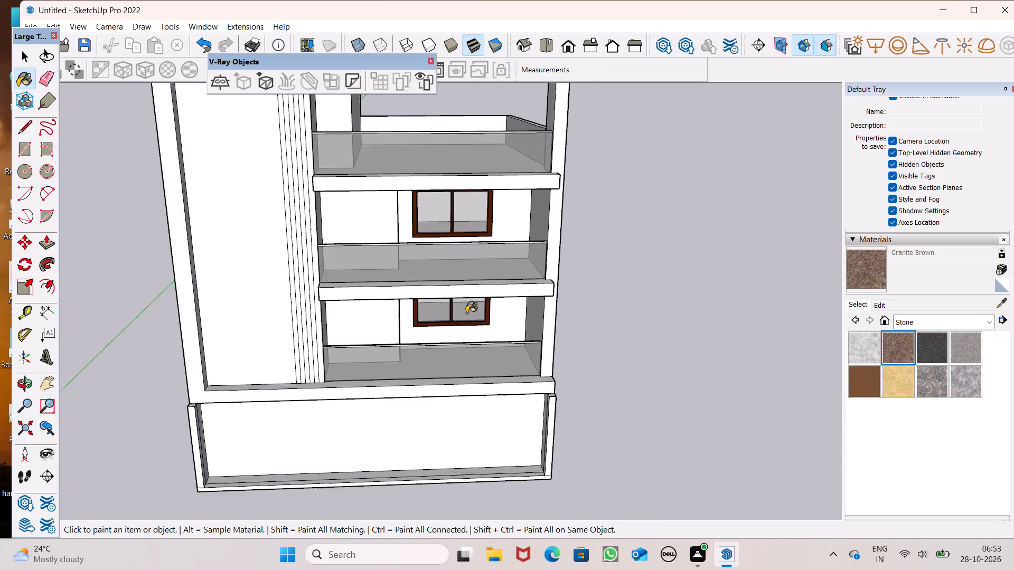
scroll(466, 313, "up", 2)
left_click(337, 204)
scroll(477, 166, "up", 3)
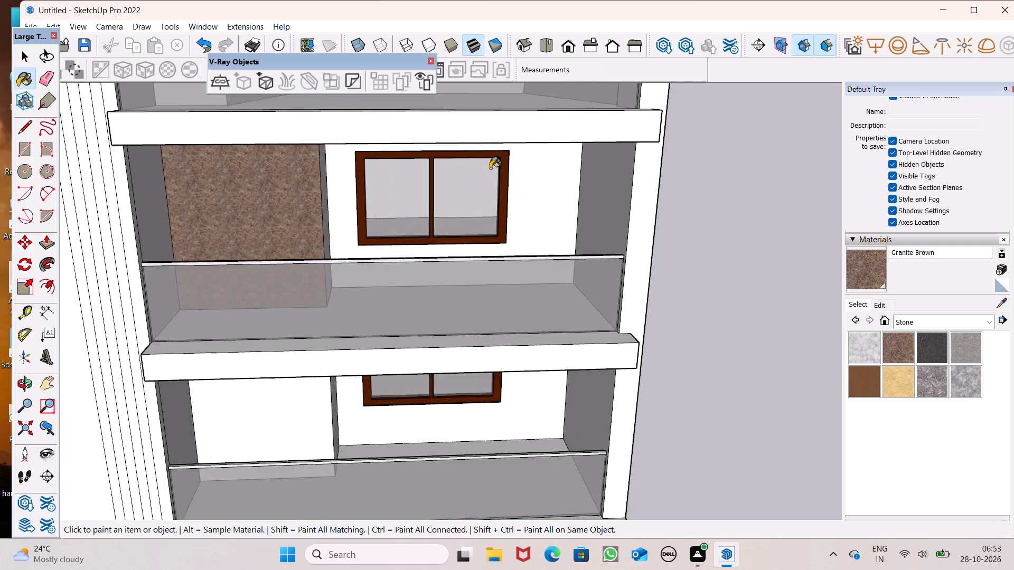
scroll(490, 168, "up", 3)
left_click(564, 179)
scroll(412, 199, "down", 6)
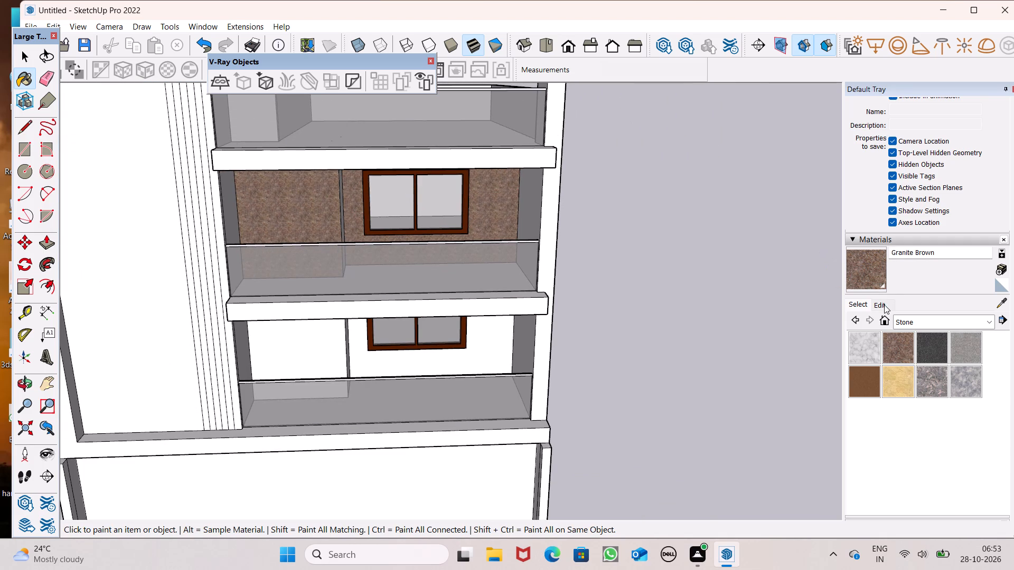
Set the Granite Brown texture width to 4'.
left_click(884, 305)
left_click(888, 455)
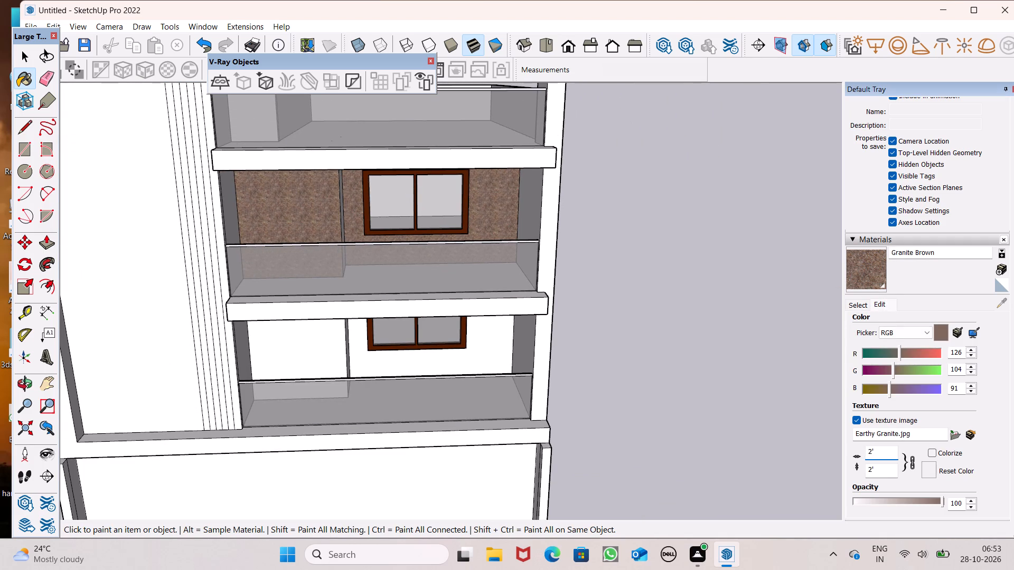
key("BackSpace")
key("BackSpace")
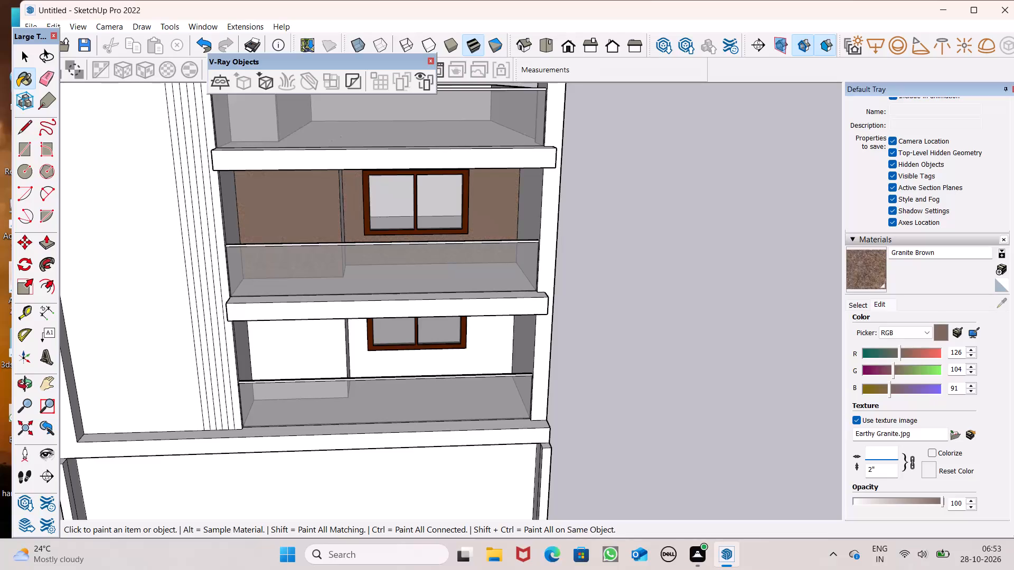
type("4'")
key("space")
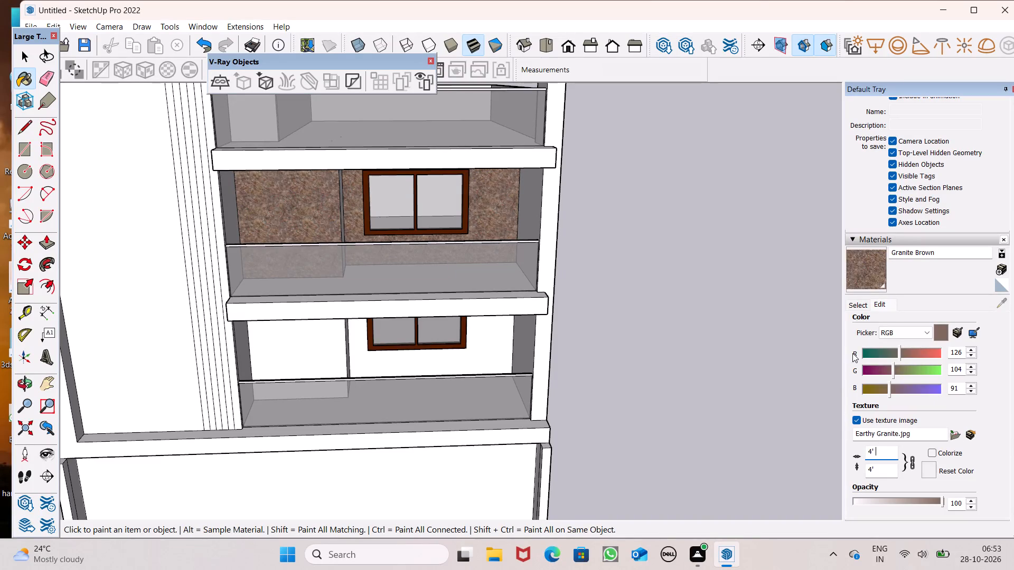
left_click(872, 264)
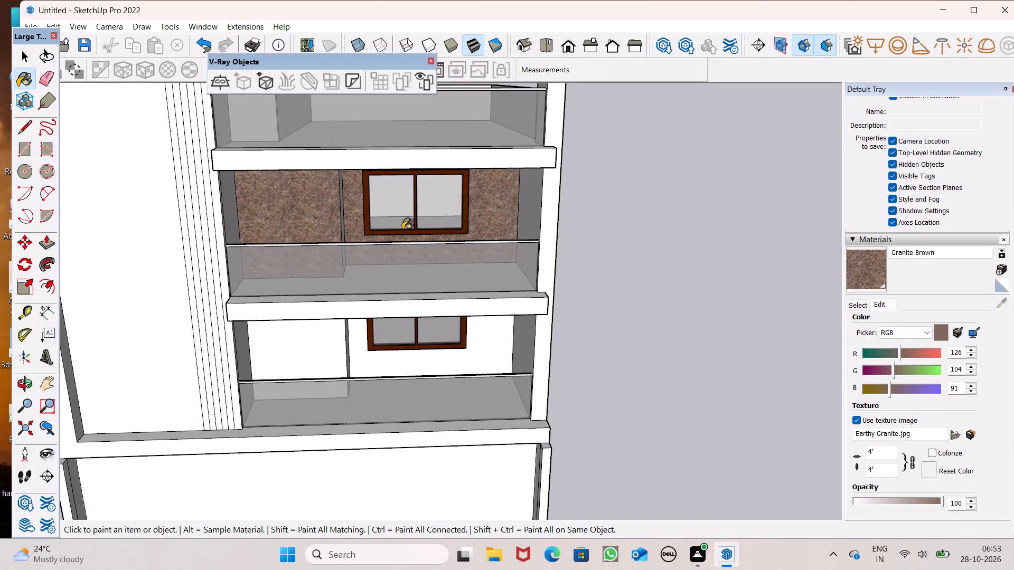
Paint the side face of the wall projection beside the middle balcony's window with Granite Brown.
middle_click_drag(368, 224, 193, 198)
scroll(289, 205, "up", 4)
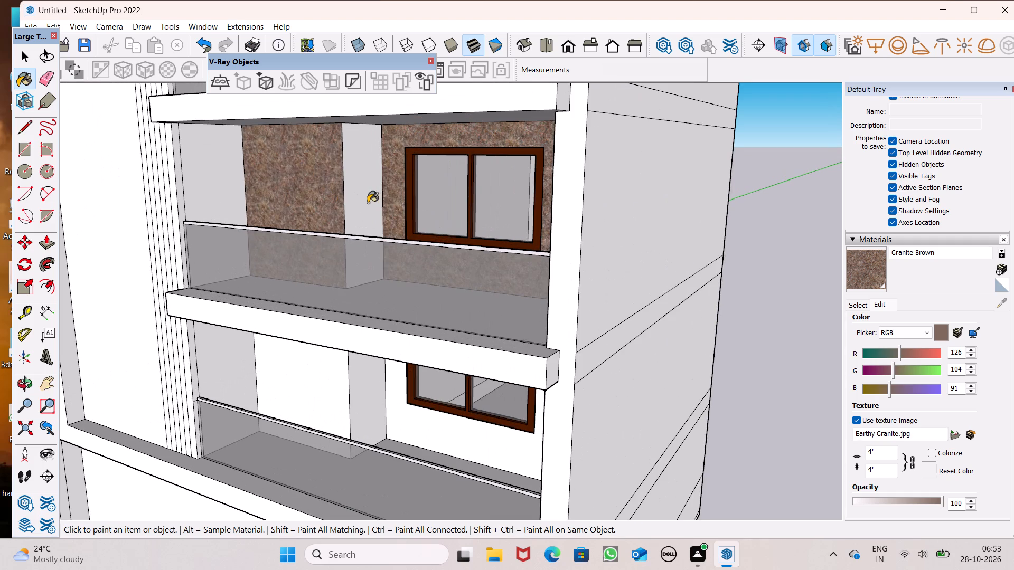
left_click(368, 203)
scroll(368, 198, "down", 9)
Paint the lowest balcony's two back-wall faces and the side of the wall projection with Granite Brown.
middle_click_drag(368, 232, 480, 192)
scroll(435, 236, "up", 5)
left_click(316, 264)
scroll(343, 266, "up", 6)
left_click(361, 261)
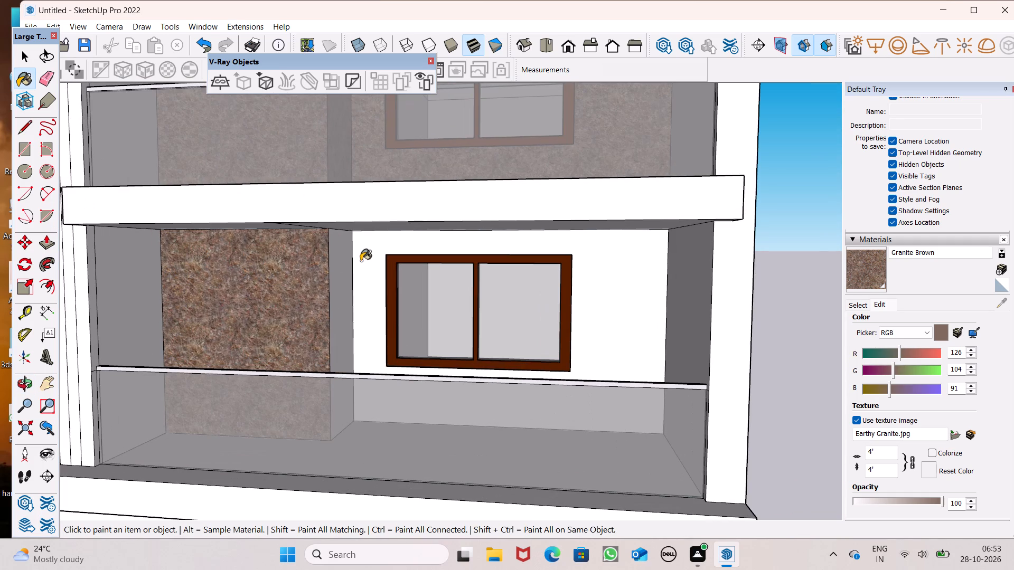
left_click(337, 267)
Paint the front and side faces of the wall block on the uppermost balcony with Granite Brown.
scroll(365, 253, "down", 12)
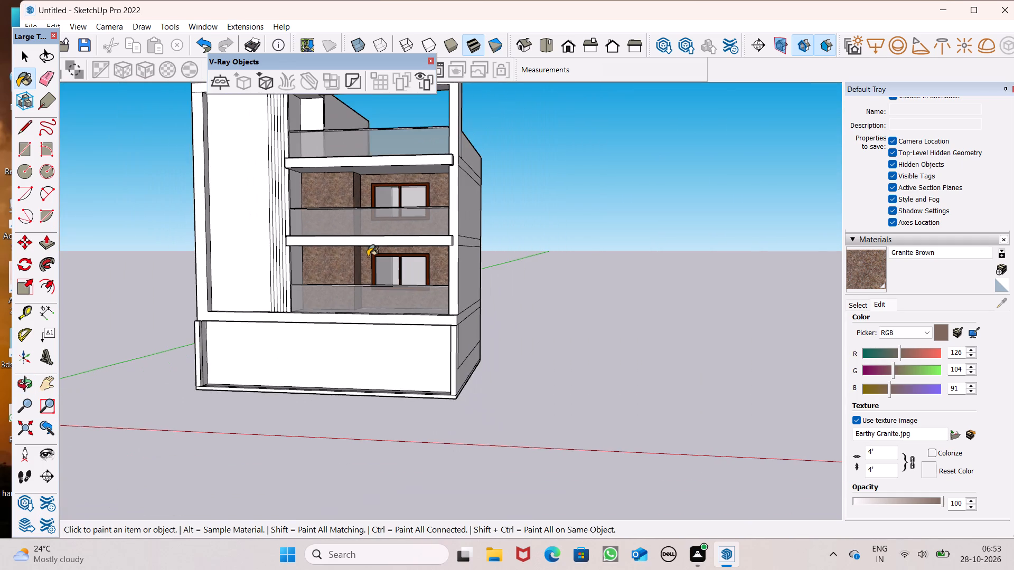
scroll(368, 257, "down", 4)
middle_click_drag(374, 271, 430, 311)
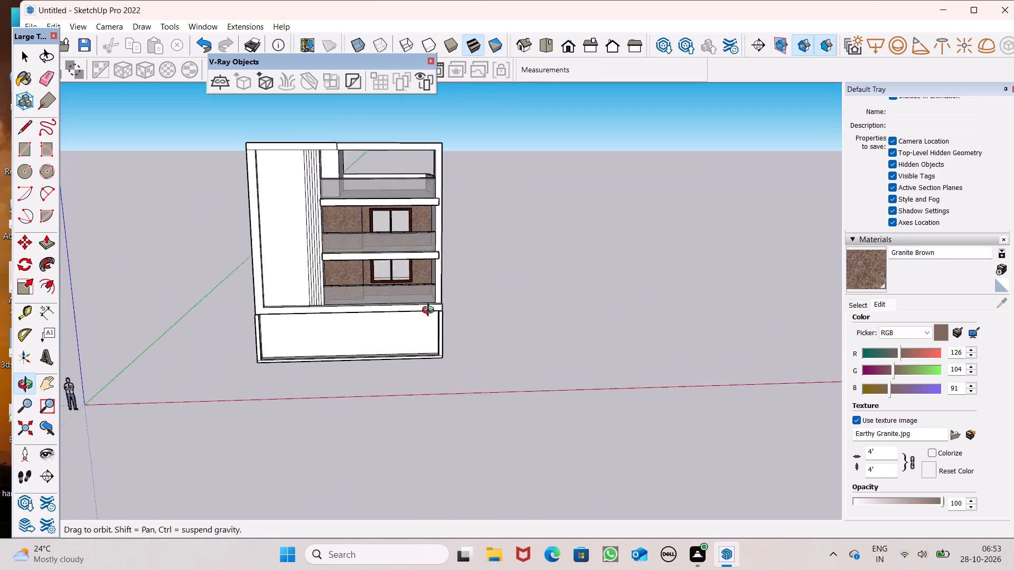
middle_click_drag(430, 311, 445, 364)
scroll(378, 232, "up", 3)
scroll(374, 203, "down", 1)
scroll(374, 203, "up", 1)
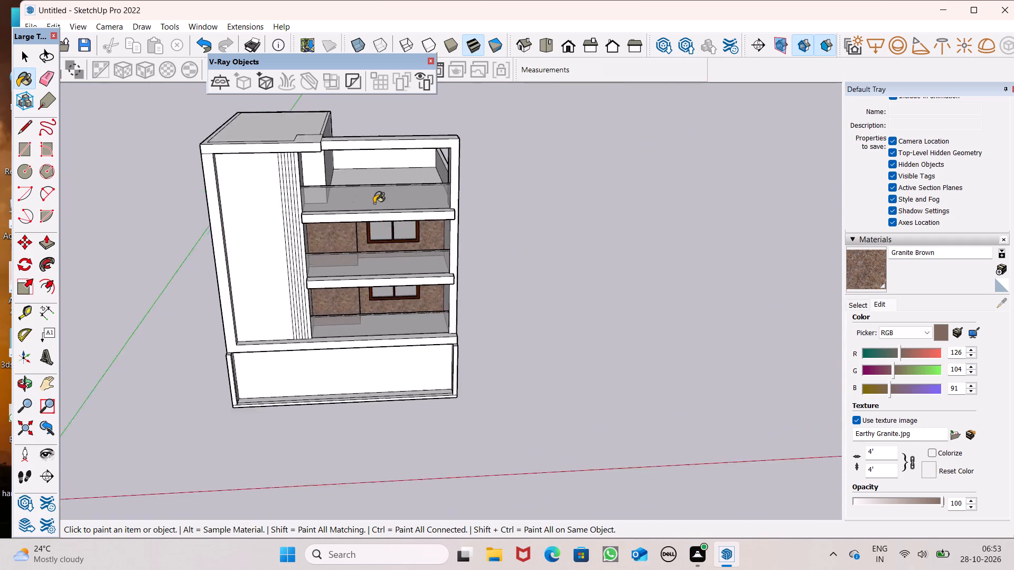
scroll(374, 203, "up", 2)
scroll(309, 153, "up", 6)
left_click_drag(288, 163, 300, 163)
left_click(298, 146)
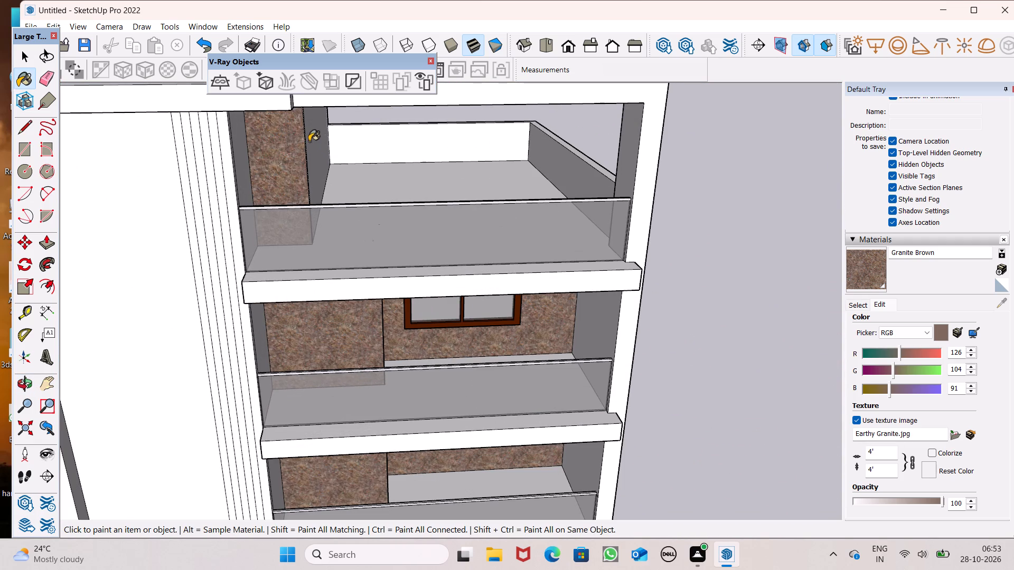
left_click(309, 141)
Paint all the vertical strips of the grooved facade panel with Granite Brown.
scroll(350, 211, "down", 5)
middle_click_drag(308, 225, 324, 231)
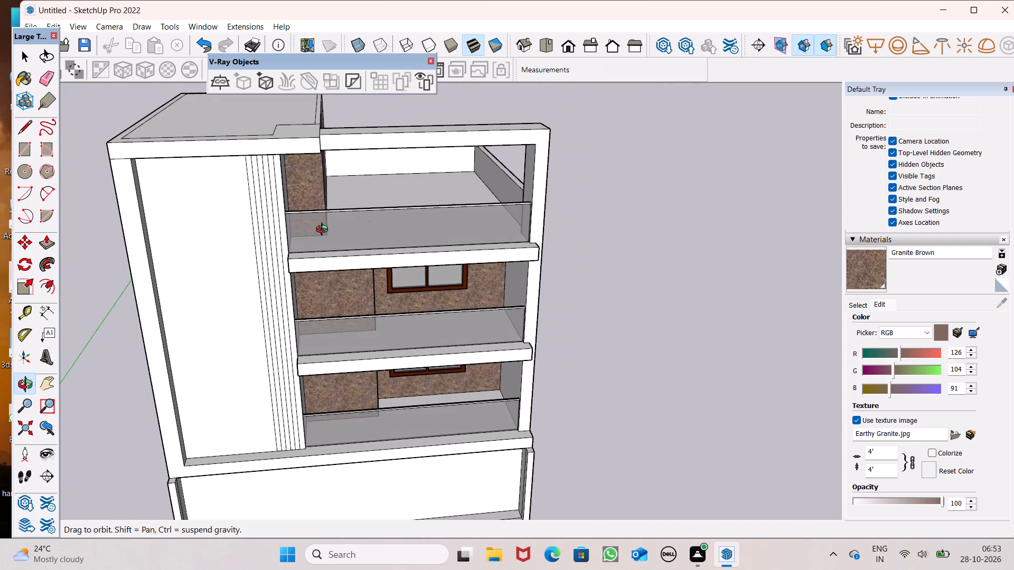
middle_click_drag(324, 231, 306, 203)
scroll(280, 229, "up", 4)
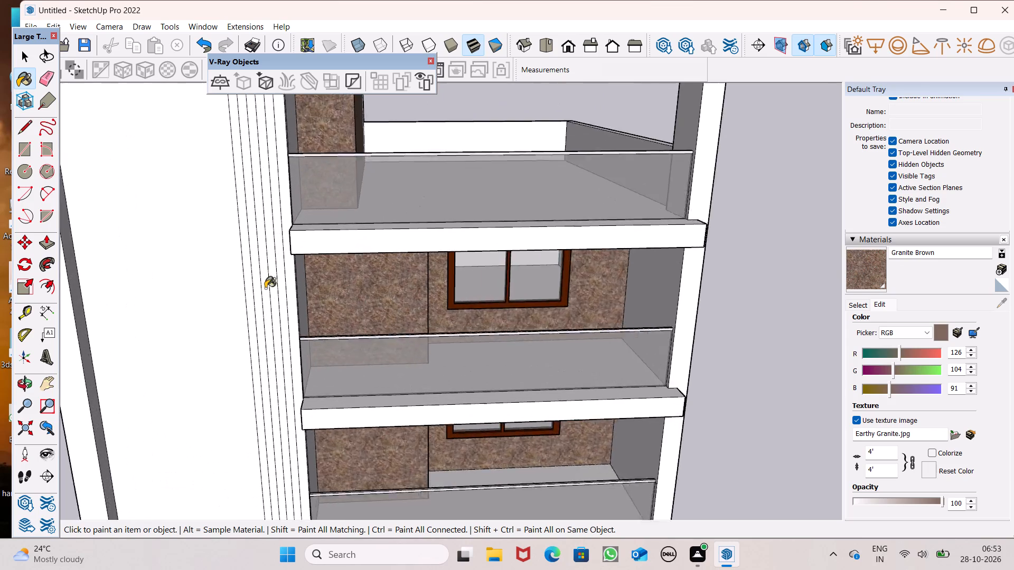
scroll(265, 288, "up", 7)
left_click(242, 311)
left_click_drag(254, 312, 259, 311)
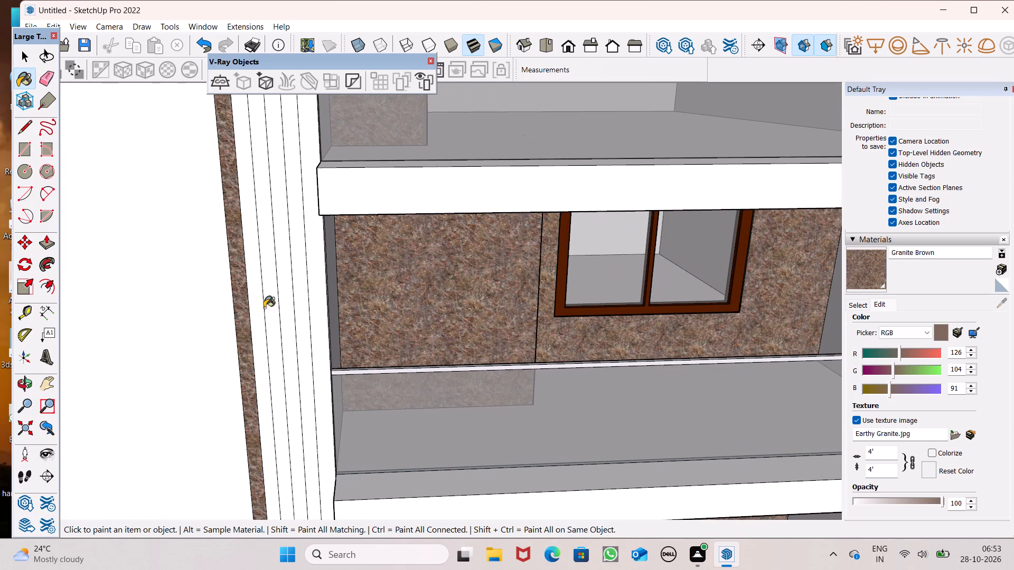
left_click_drag(265, 307, 282, 299)
left_click(280, 301)
left_click_drag(279, 309, 276, 315)
left_click(276, 315)
left_click(295, 301)
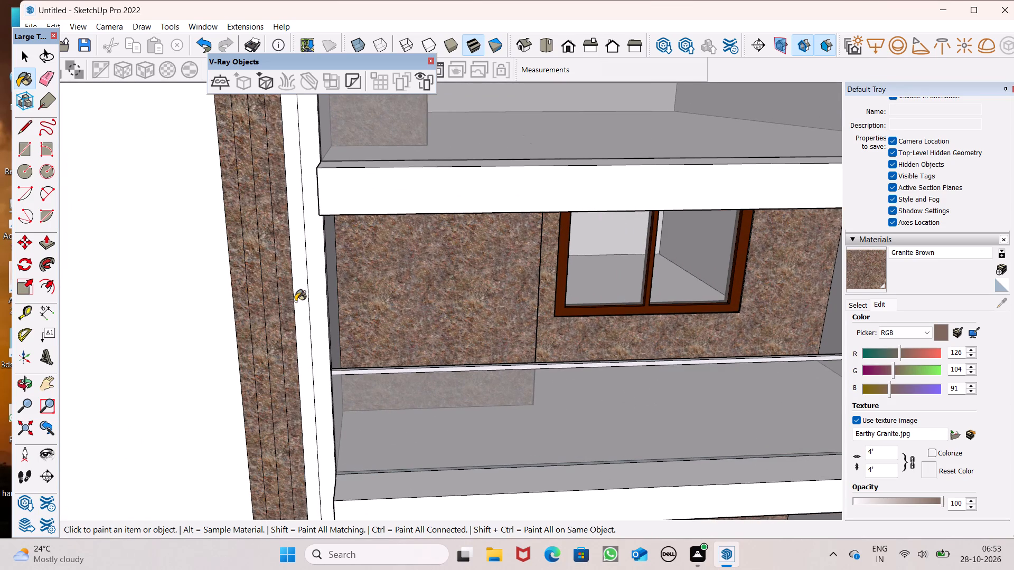
left_click(317, 291)
Paint the side walls and narrow edge strips beside the grooved panel on the middle and uppermost balconies with Granite Brown.
middle_click_drag(314, 298, 170, 326)
scroll(201, 328, "up", 1)
left_click(306, 271)
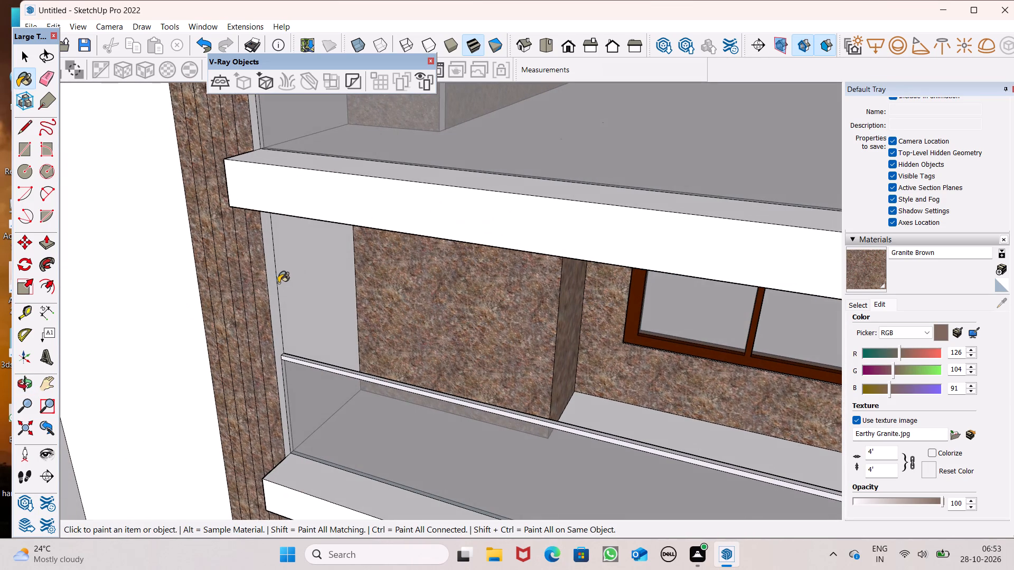
left_click(271, 287)
scroll(280, 281, "down", 8)
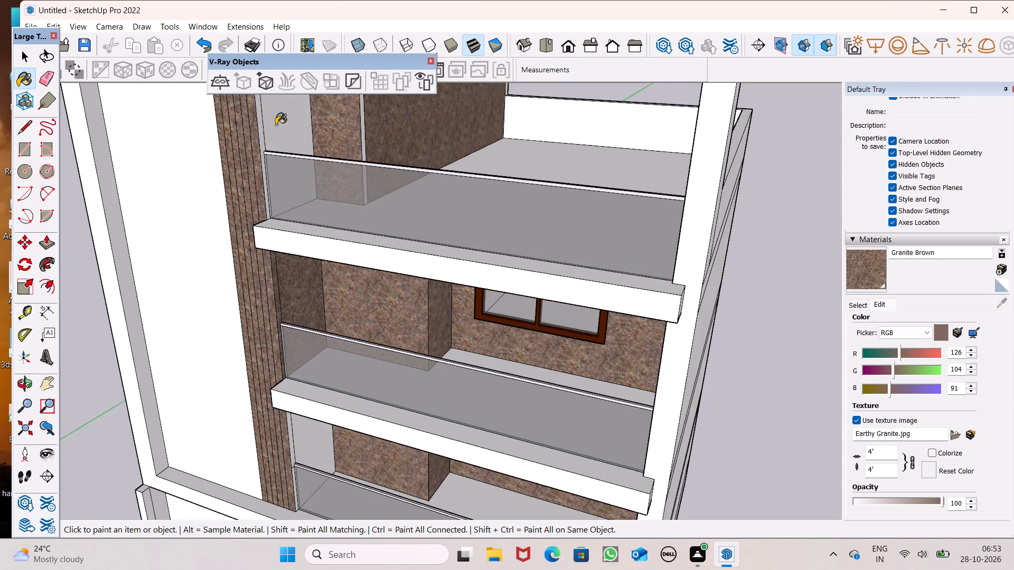
left_click(276, 125)
scroll(285, 150, "up", 6)
left_click(249, 138)
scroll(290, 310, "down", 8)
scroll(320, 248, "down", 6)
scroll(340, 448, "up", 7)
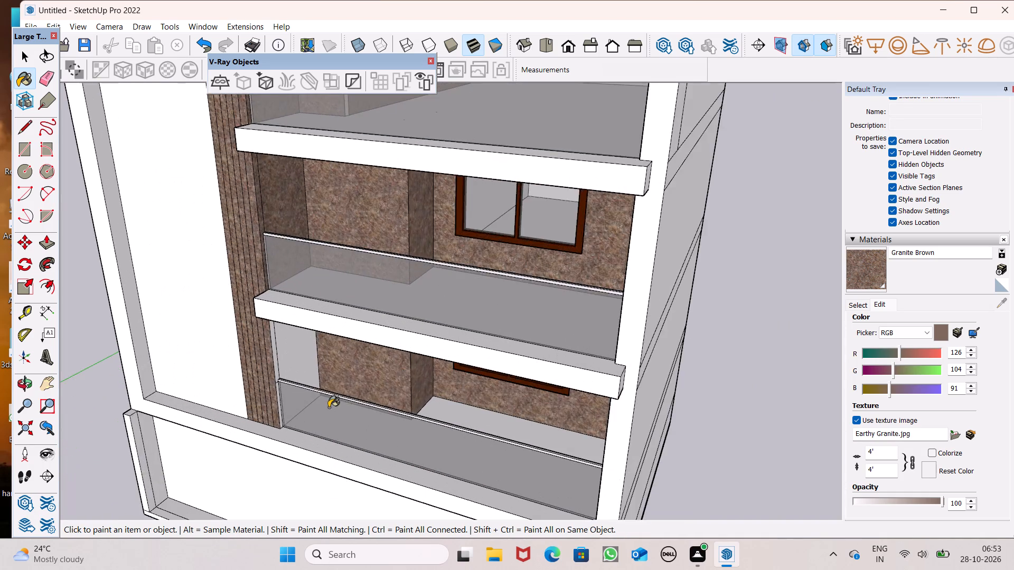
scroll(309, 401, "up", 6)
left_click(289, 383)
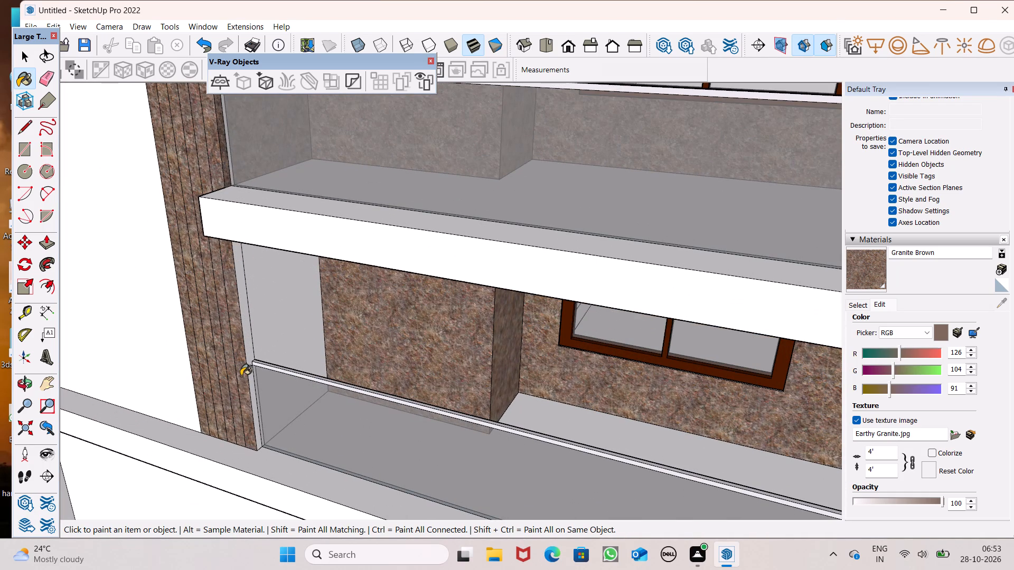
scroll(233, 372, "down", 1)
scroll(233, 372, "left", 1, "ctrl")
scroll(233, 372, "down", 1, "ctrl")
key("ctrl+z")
Paint the lowest balcony's side wall and narrow edge strip beside the grooved panel with Granite Brown.
scroll(247, 363, "up", 7)
left_click(248, 356)
scroll(242, 354, "up", 4)
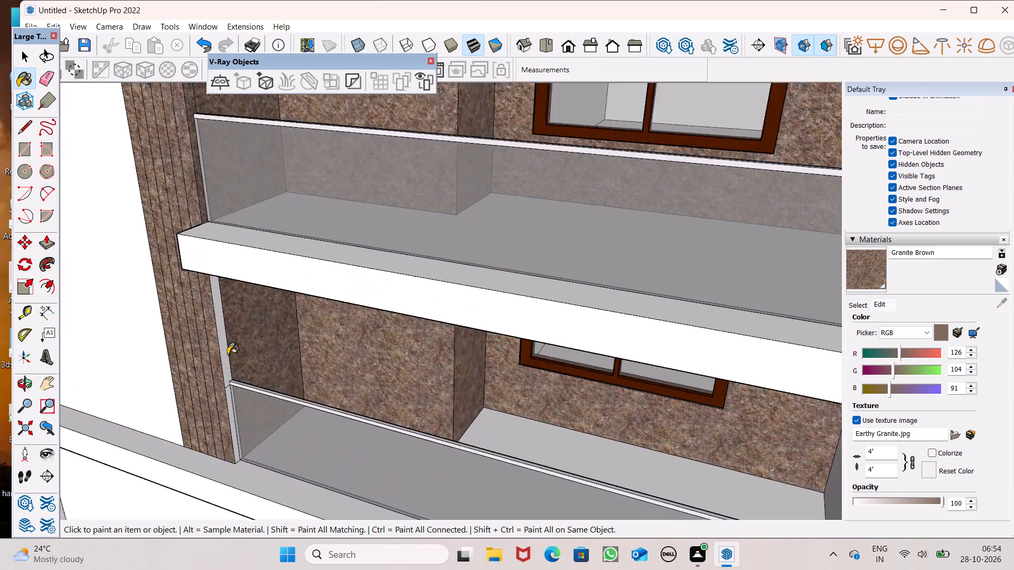
scroll(228, 354, "up", 2)
left_click(227, 354)
scroll(243, 366, "down", 13)
scroll(261, 393, "up", 6)
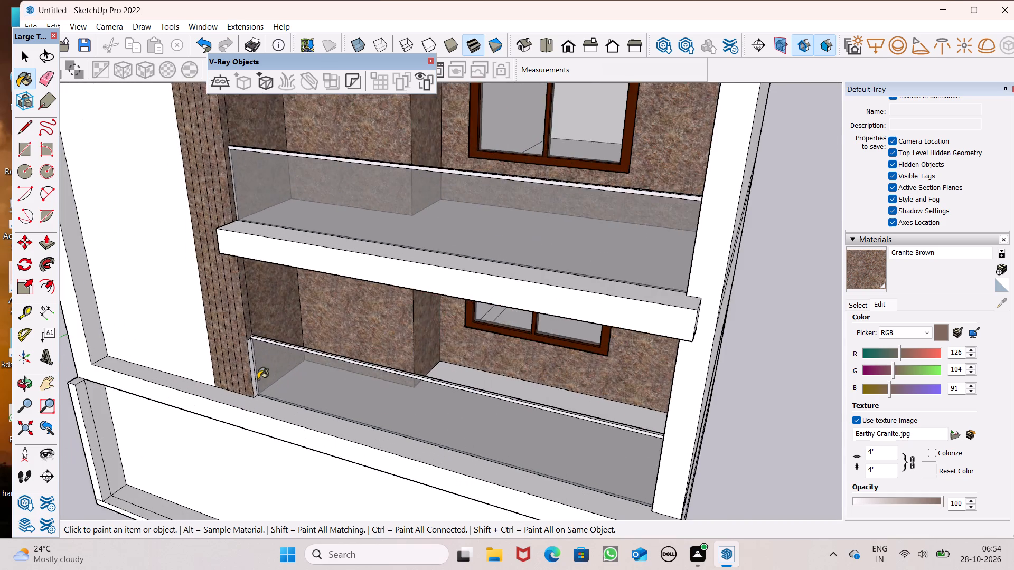
scroll(258, 379, "up", 7)
left_click(246, 331)
scroll(265, 445, "down", 8)
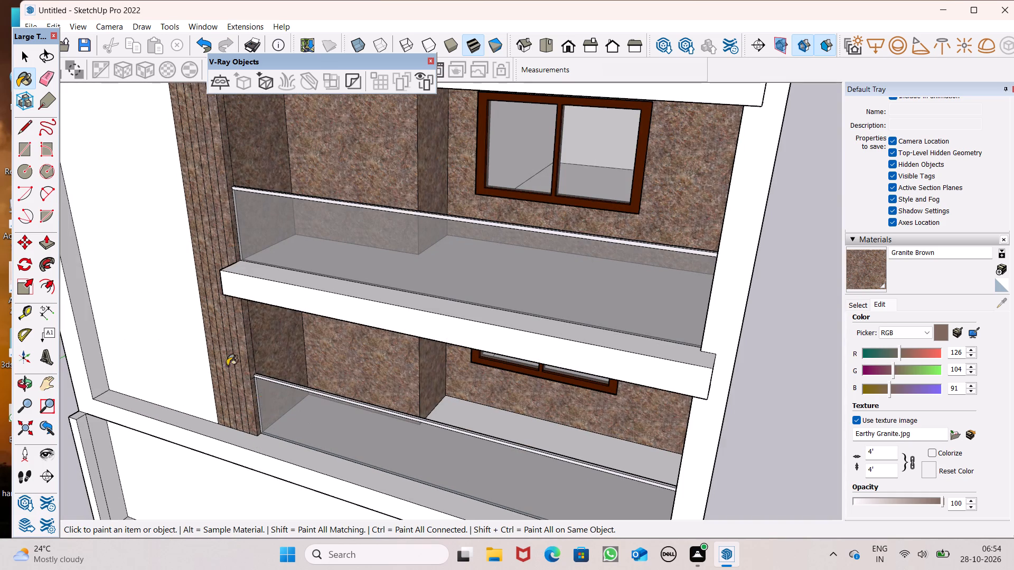
Erase the vertical dividing edge on the lowest balcony's outer side wall, beside the end of the glass parapet.
left_click(50, 79)
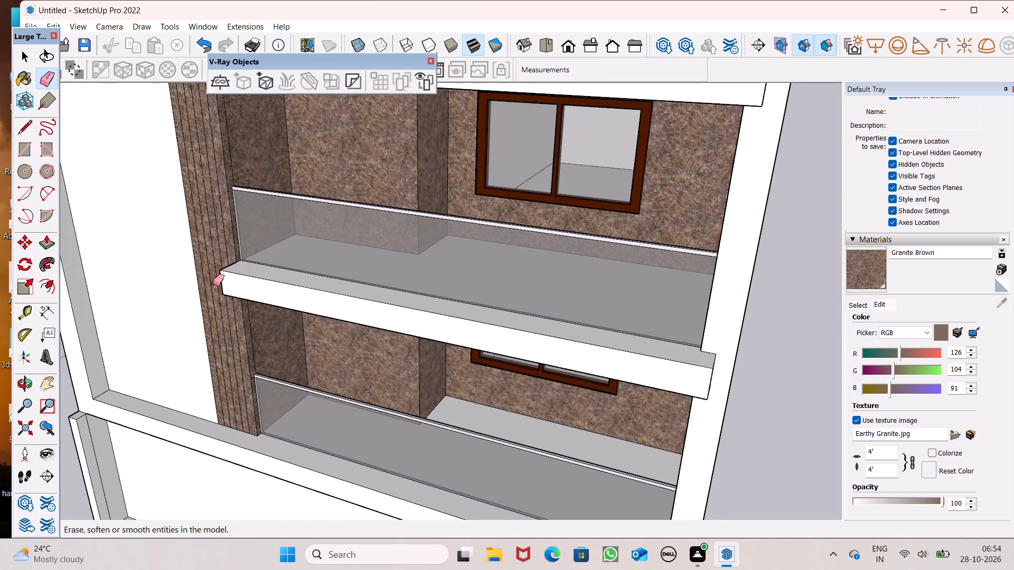
scroll(255, 338, "up", 5)
scroll(250, 402, "up", 7)
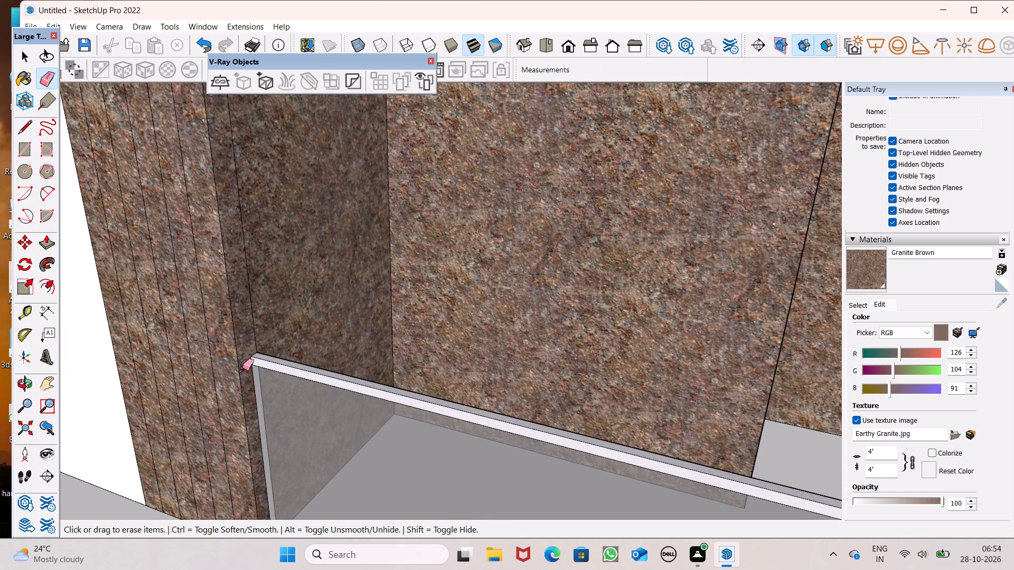
left_click(243, 367)
scroll(243, 312, "down", 12)
middle_click_drag(282, 414, 598, 378)
scroll(597, 378, "up", 1)
scroll(486, 399, "down", 6)
scroll(625, 319, "up", 5)
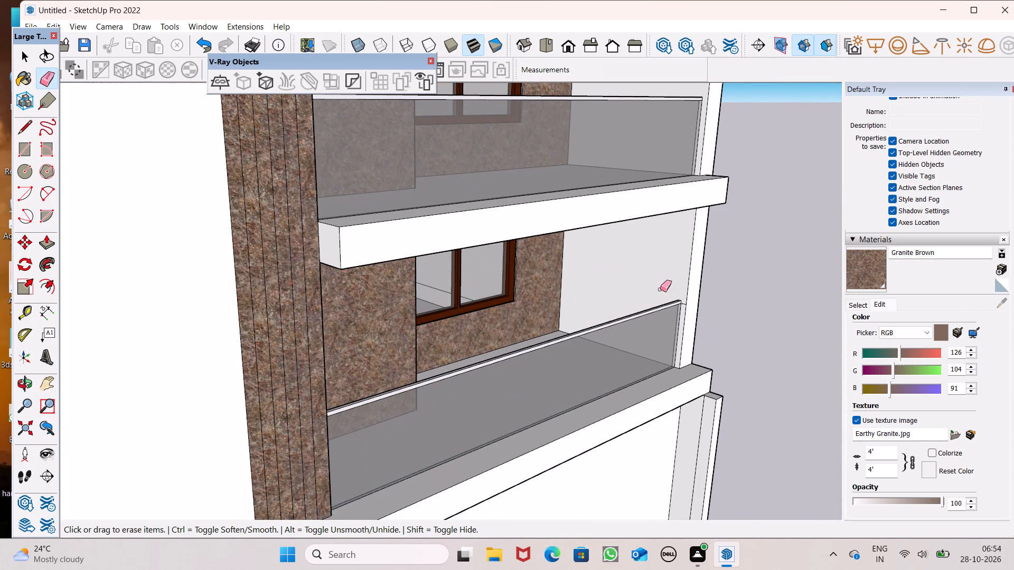
scroll(660, 289, "up", 6)
scroll(708, 308, "up", 6)
left_click_drag(702, 316, 698, 328)
Paint the outer side walls of the lowest and middle balconies with Granite Brown.
left_click(873, 276)
left_click(593, 215)
scroll(654, 486, "down", 4)
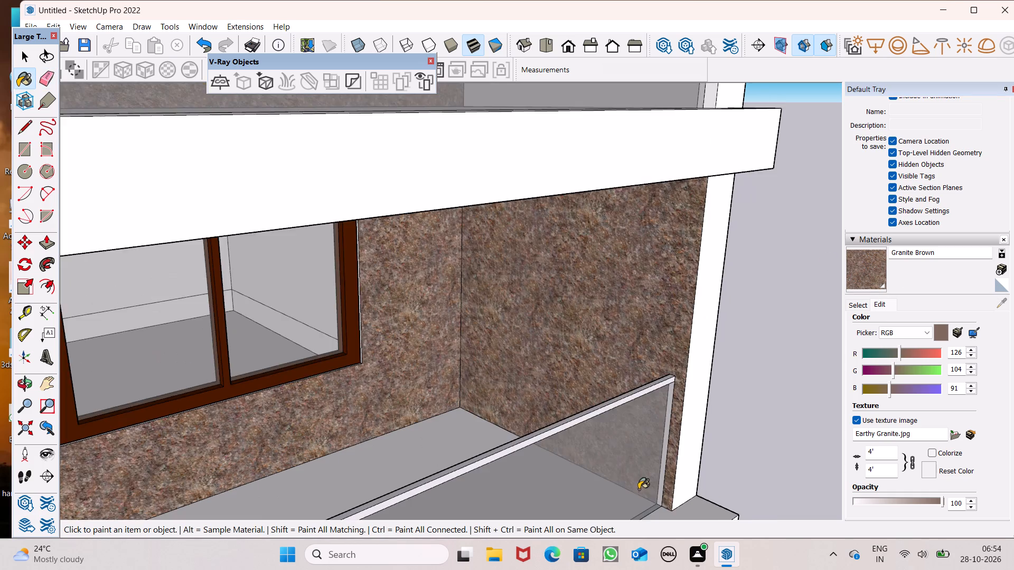
scroll(639, 489, "down", 12)
left_click(631, 242)
Paint the tall plain front wall panel beside the grooved strips with Granite Brown.
scroll(594, 569, "down", 8)
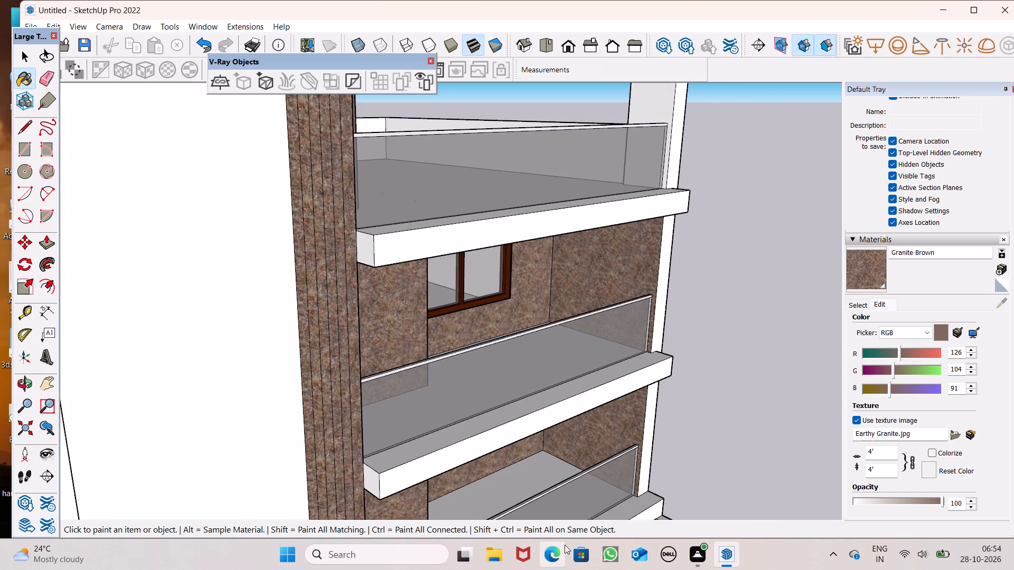
scroll(565, 545, "down", 1)
scroll(536, 510, "down", 4)
middle_click_drag(481, 549, 106, 539)
scroll(403, 550, "up", 1)
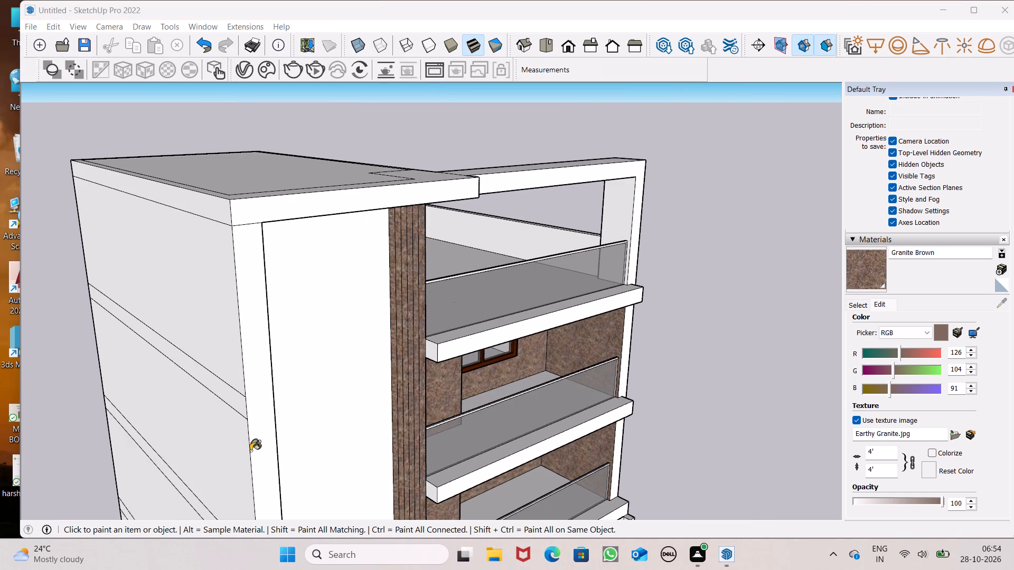
scroll(321, 369, "down", 4)
scroll(218, 391, "down", 4)
middle_click_drag(296, 445, 209, 367)
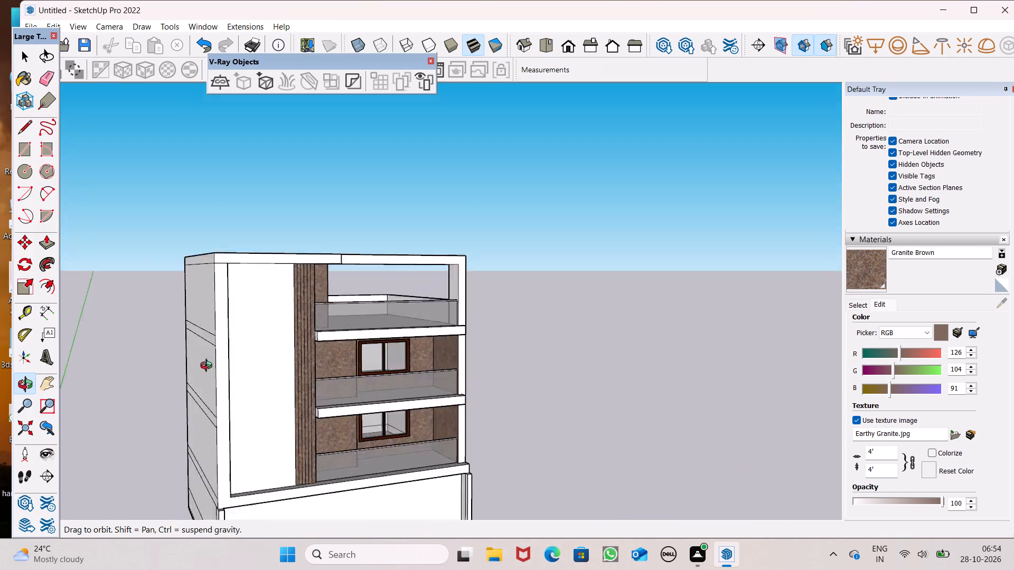
middle_click_drag(209, 367, 116, 341)
scroll(361, 350, "down", 8)
middle_click_drag(398, 355, 426, 465)
scroll(426, 465, "up", 1)
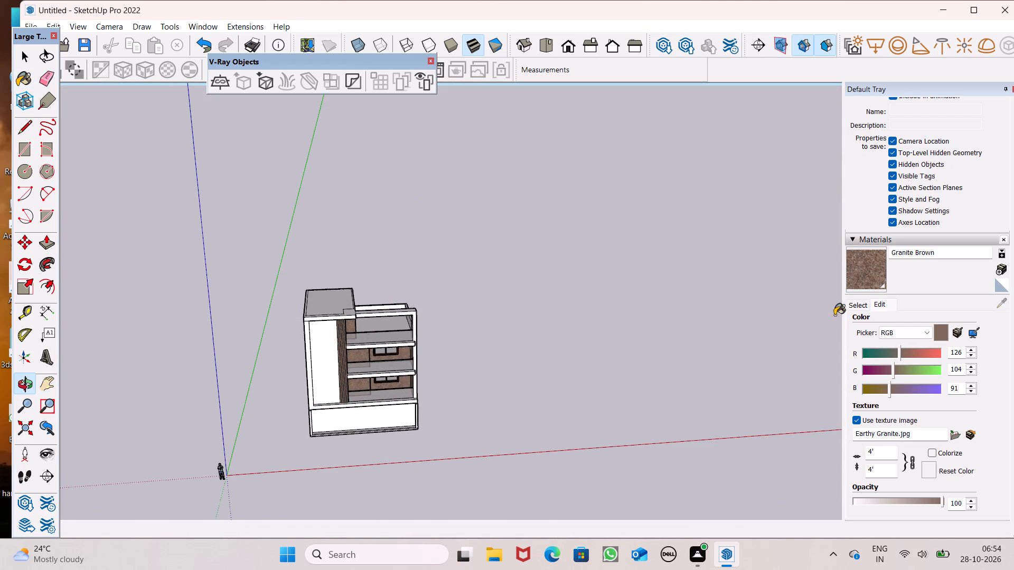
left_click(868, 306)
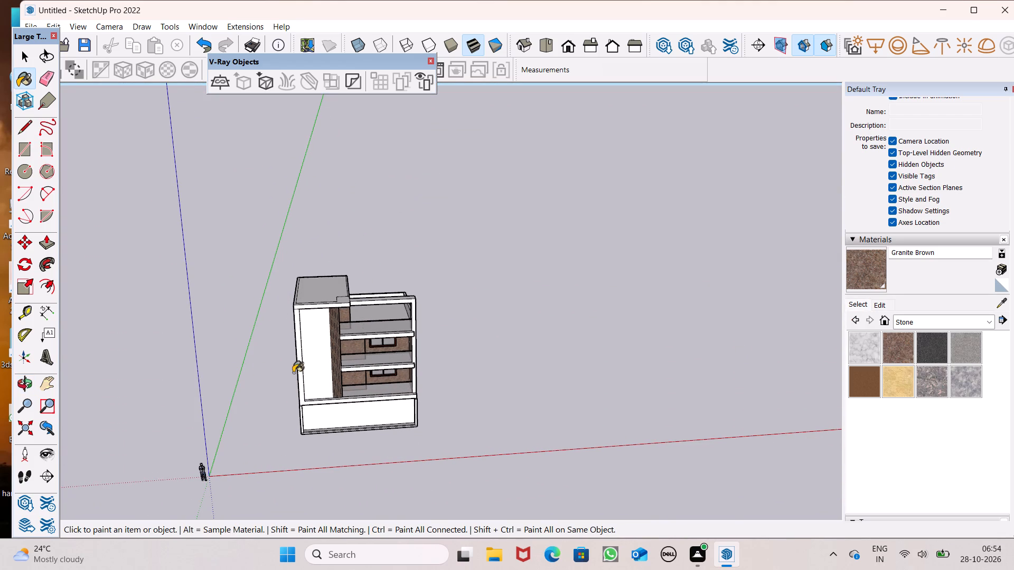
left_click(309, 373)
Examine the granite-clad front facade from several angles and distances.
scroll(431, 394, "up", 6)
scroll(760, 372, "up", 5)
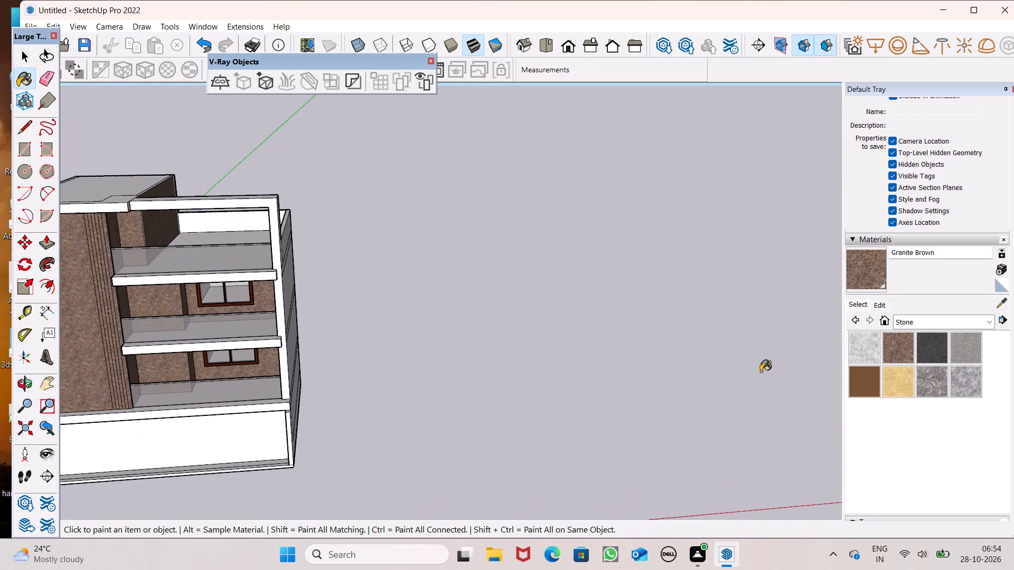
scroll(761, 372, "down", 6)
middle_click_drag(626, 443, 569, 397)
scroll(539, 431, "up", 1)
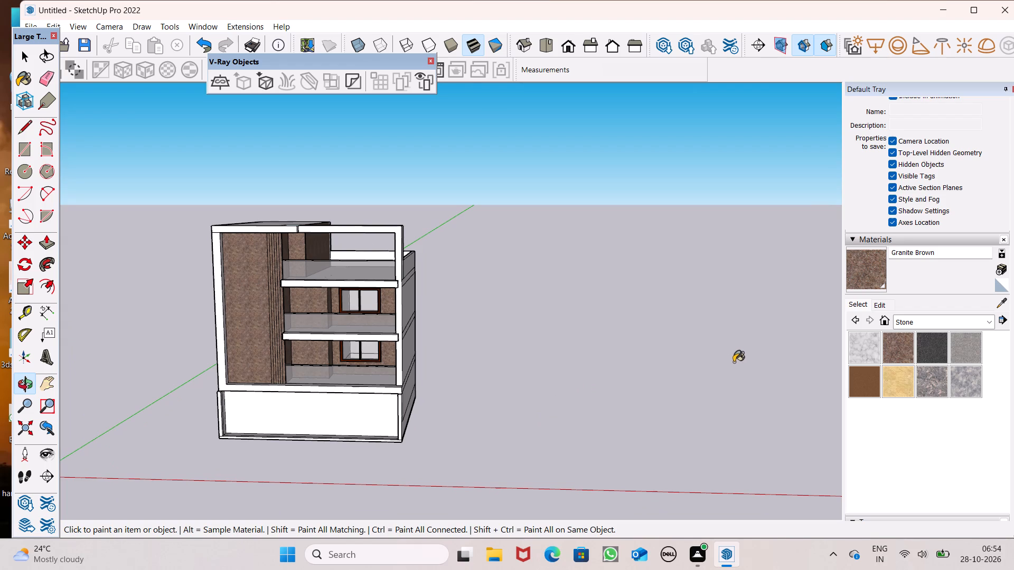
scroll(740, 360, "down", 4)
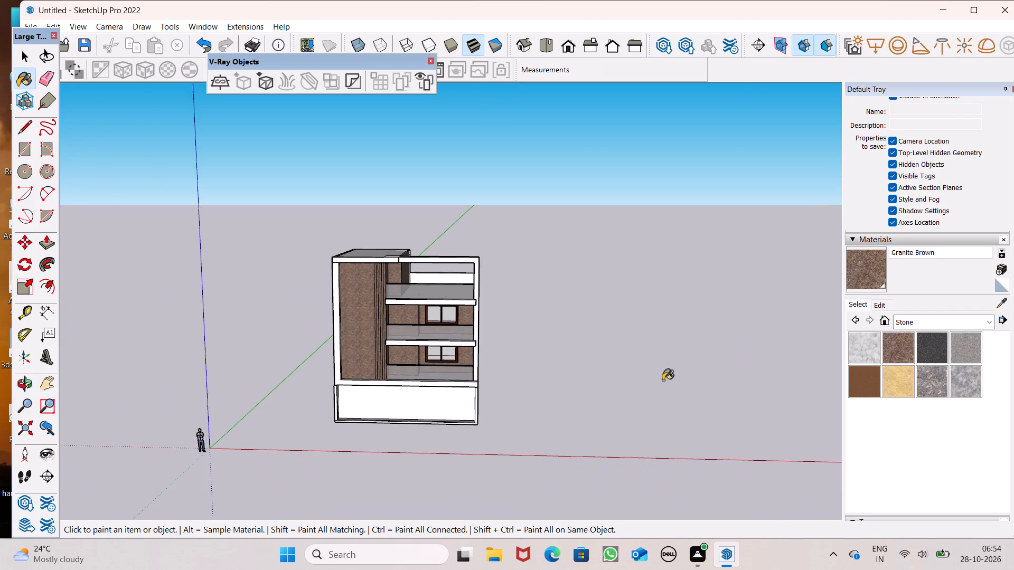
scroll(309, 320, "up", 8)
scroll(377, 263, "up", 7)
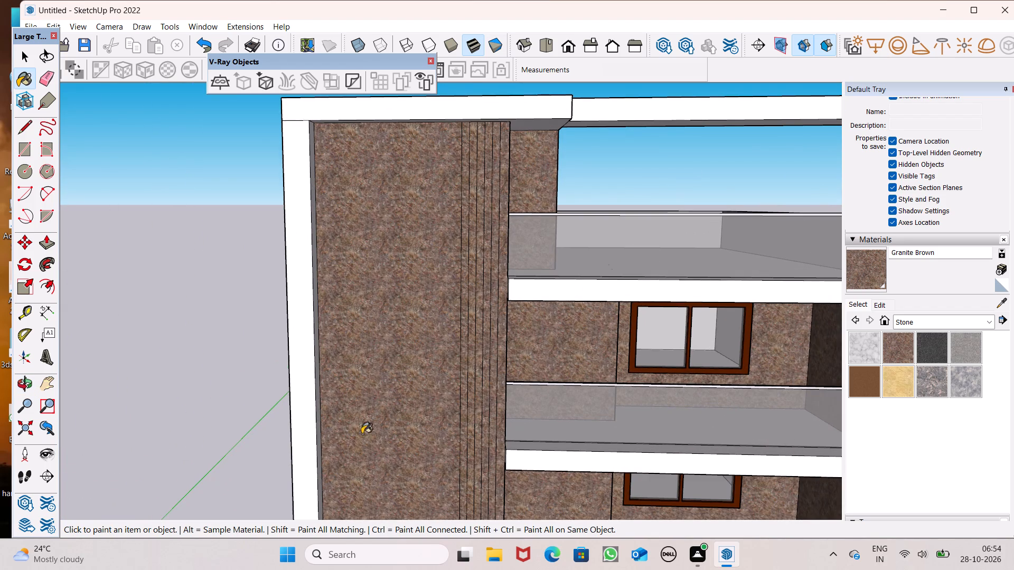
scroll(436, 491, "down", 1)
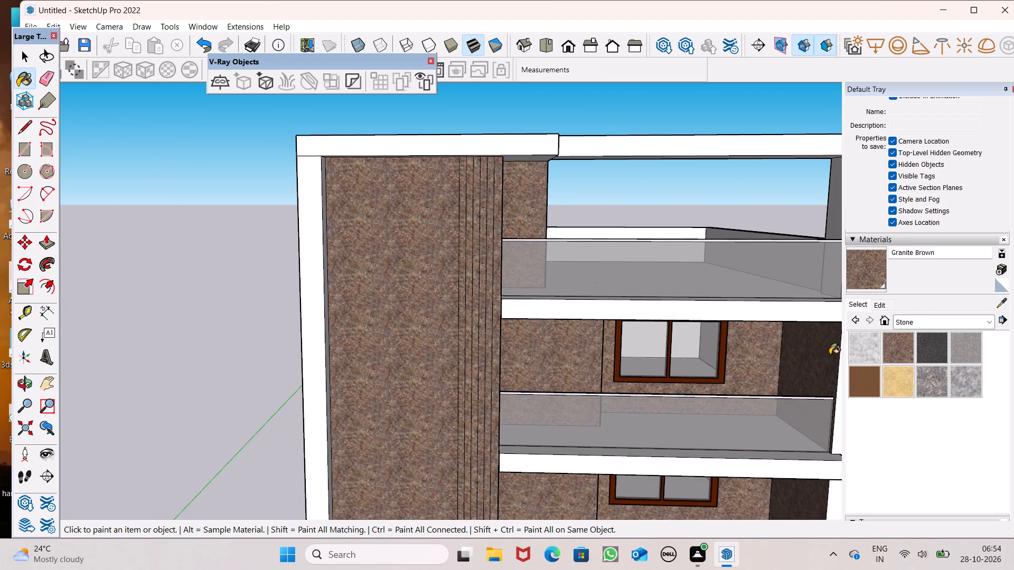
Choose Stone Marble from the Stone materials collection.
left_click(912, 324)
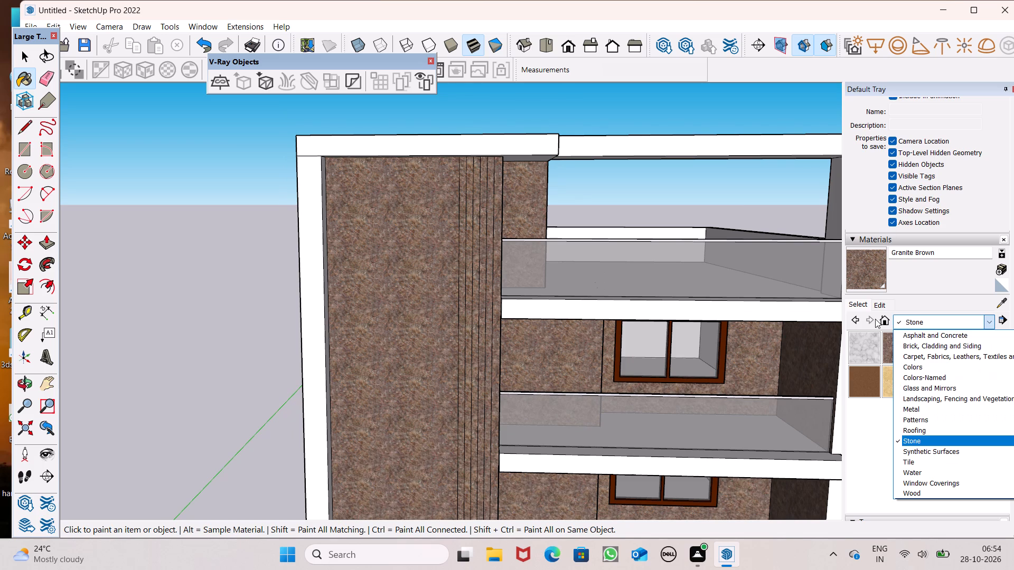
left_click(851, 346)
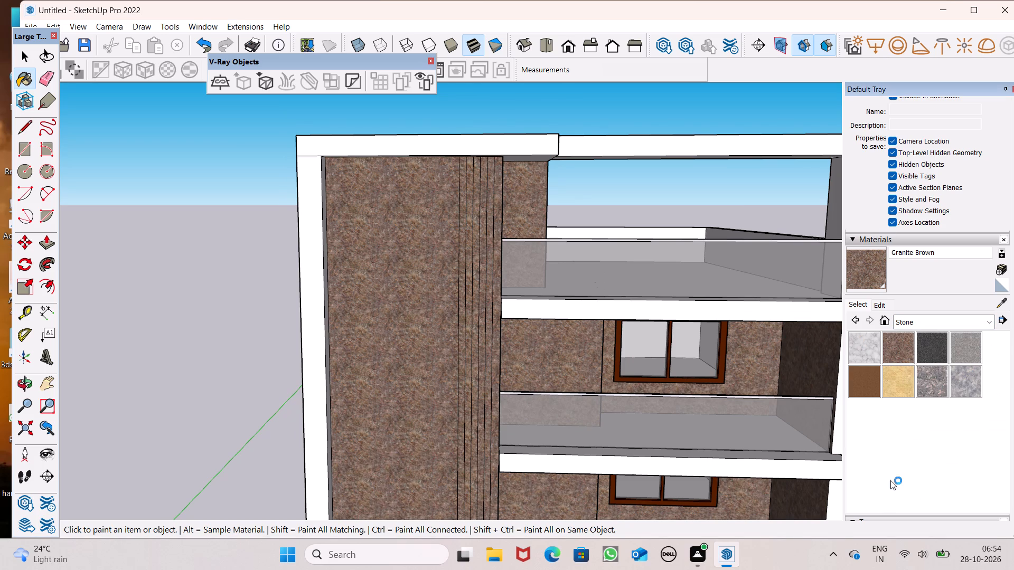
left_click(930, 387)
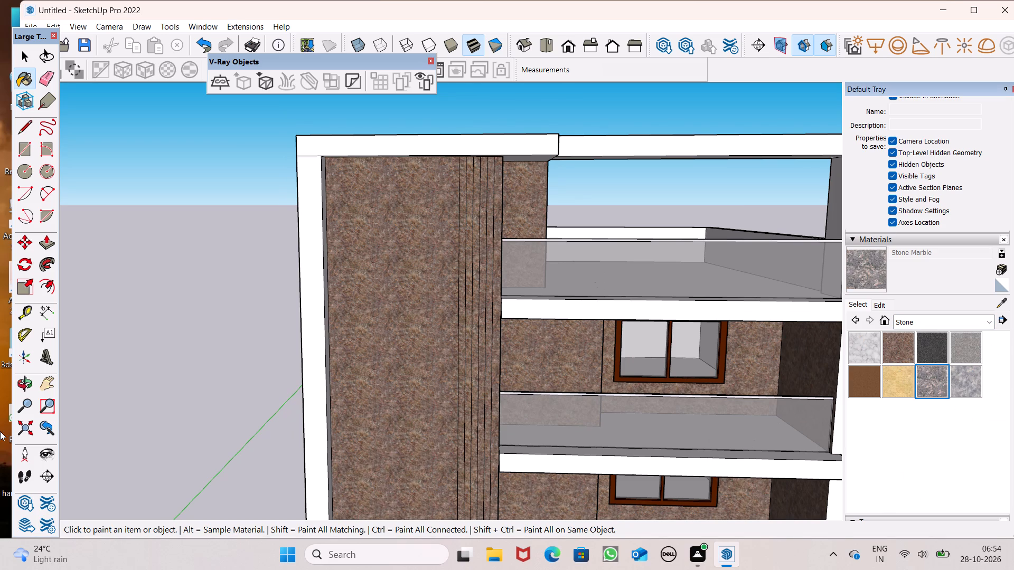
Draw a horizontal line about 38' 6" long across the ground-floor front wall, just below its upper edge.
scroll(95, 85, "down", 6)
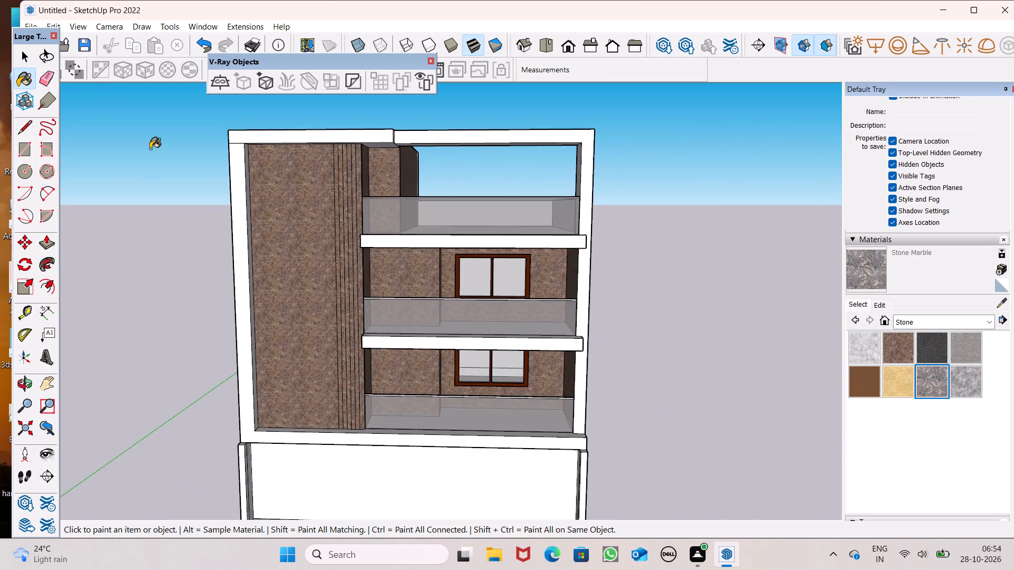
scroll(152, 149, "down", 6)
scroll(181, 413, "up", 7)
middle_click_drag(239, 367, 287, 272)
middle_click(287, 272)
middle_click_drag(287, 272, 289, 268)
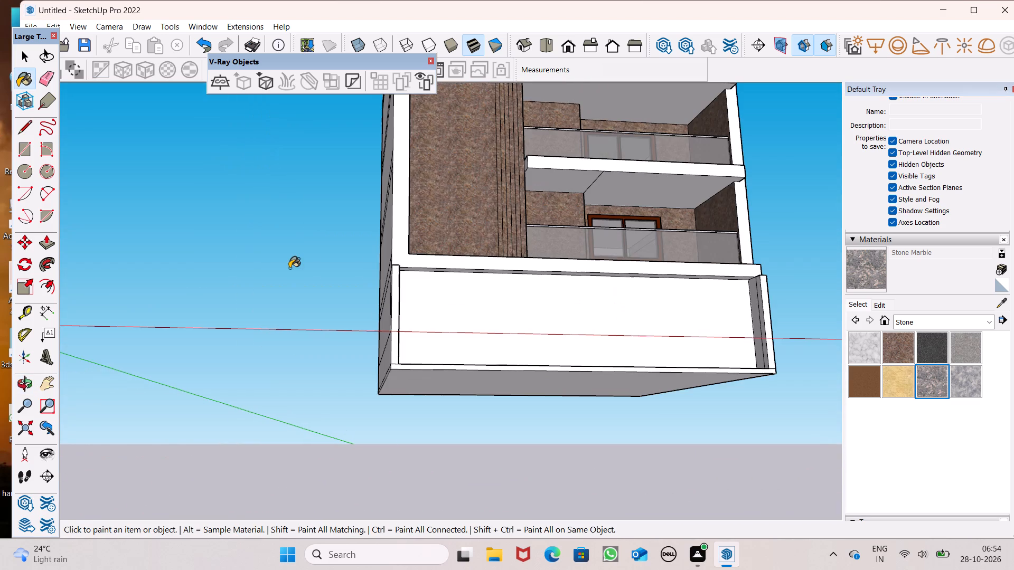
middle_click_drag(289, 268, 255, 197)
scroll(286, 222, "up", 1)
scroll(494, 399, "up", 1)
middle_click_drag(494, 398, 418, 386)
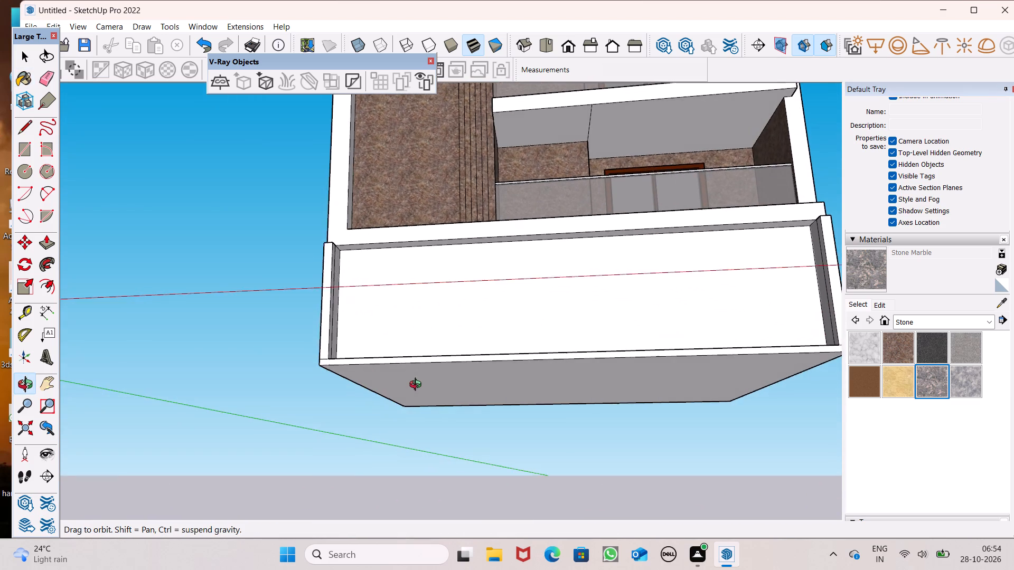
middle_click_drag(418, 386, 410, 389)
left_click(29, 129)
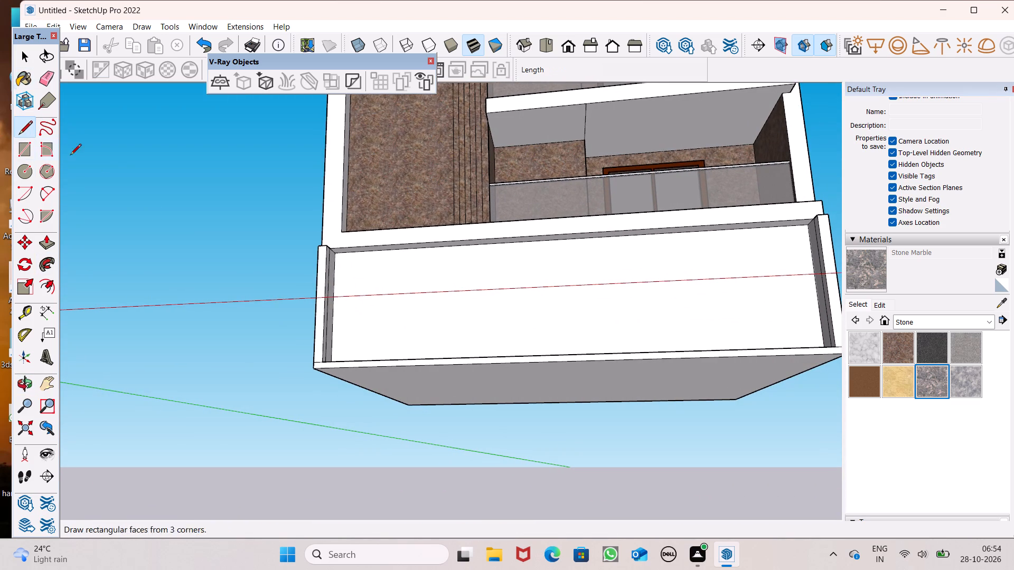
scroll(350, 309, "up", 5)
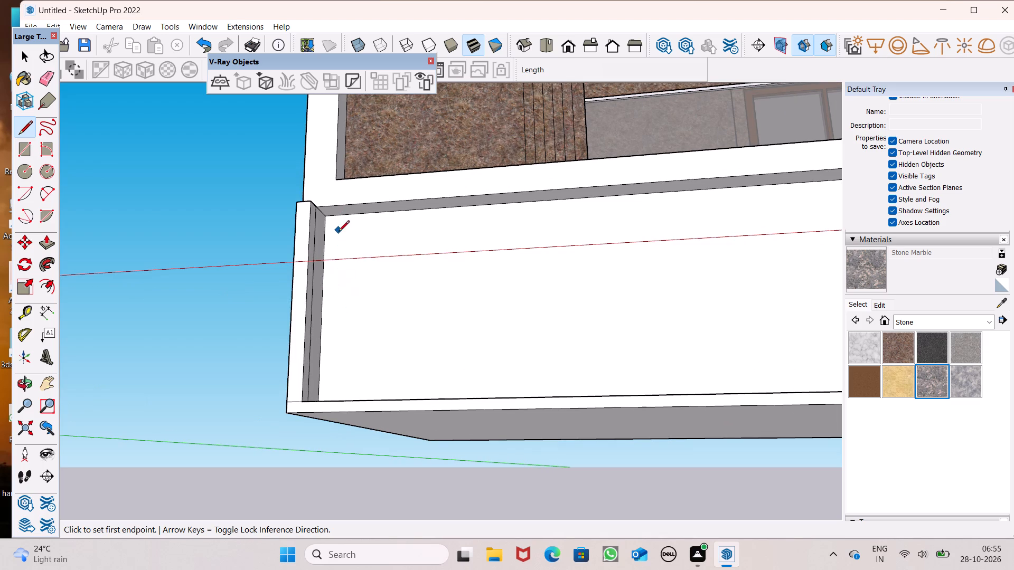
left_click(324, 241)
scroll(358, 265, "down", 5)
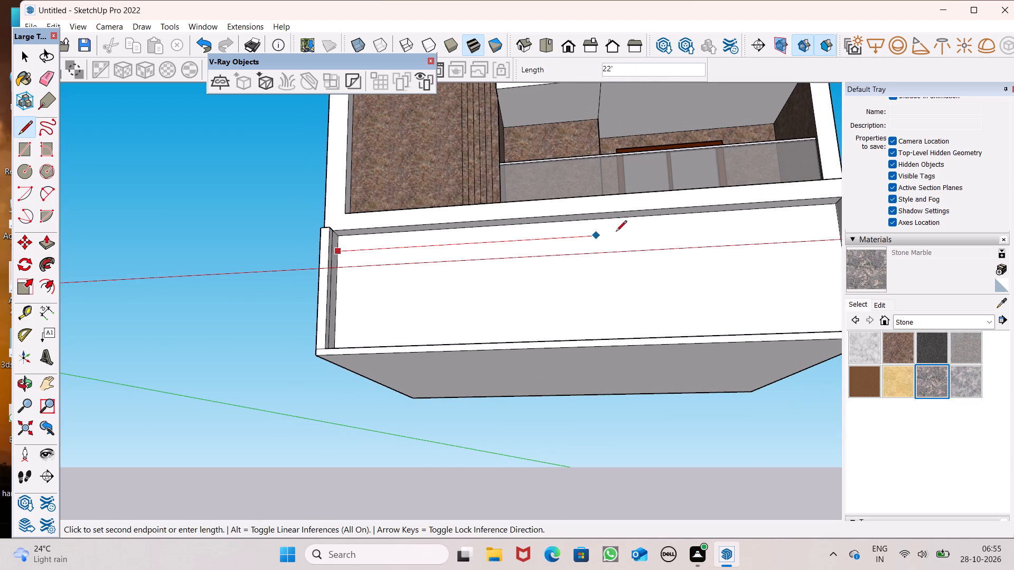
left_click(841, 227)
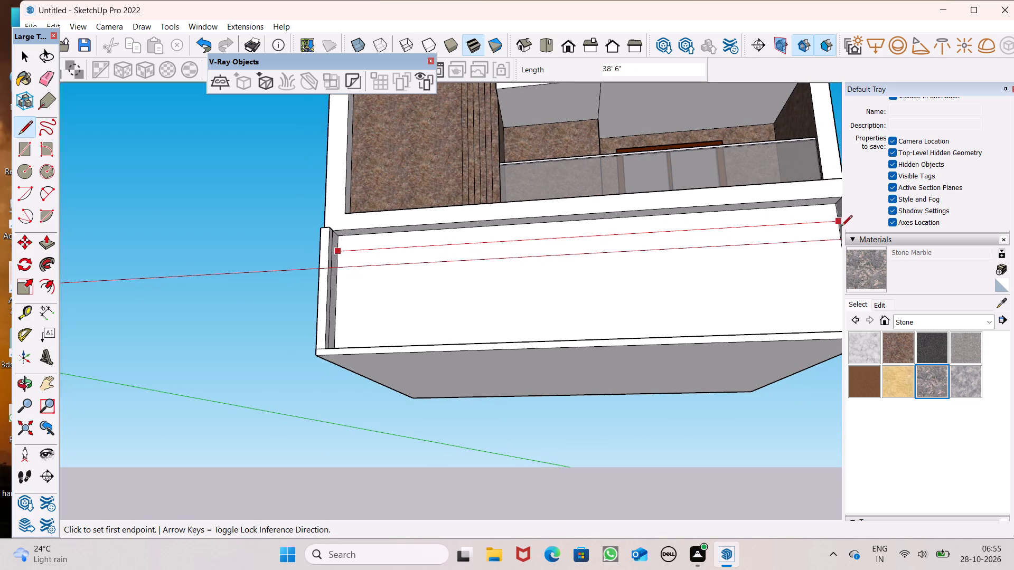
Draw a vertical line near the middle of the ground-floor front wall, from the horizontal line down to the wall's base.
scroll(626, 213, "down", 4)
middle_click_drag(627, 232, 647, 265)
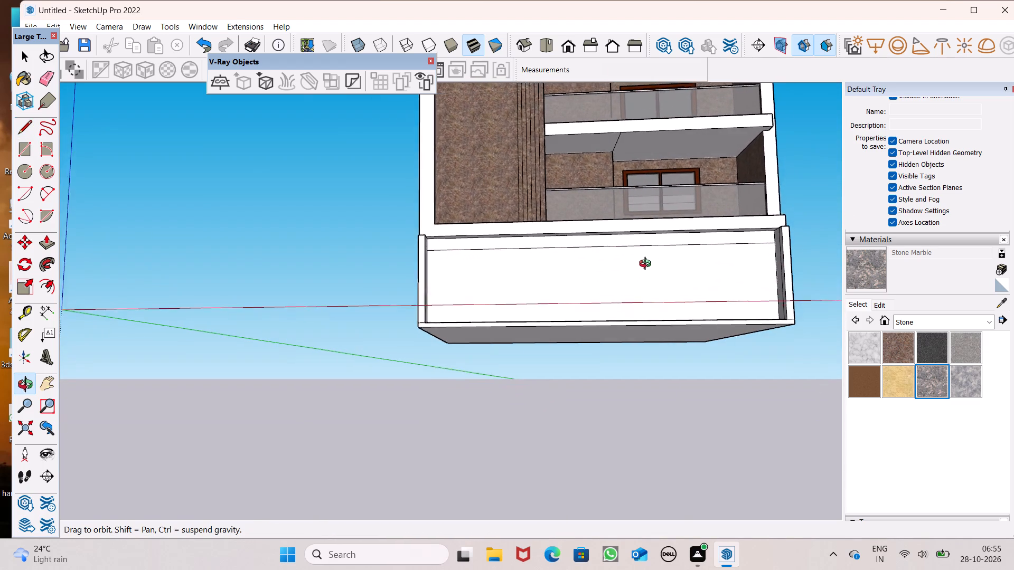
middle_click_drag(647, 265, 637, 287)
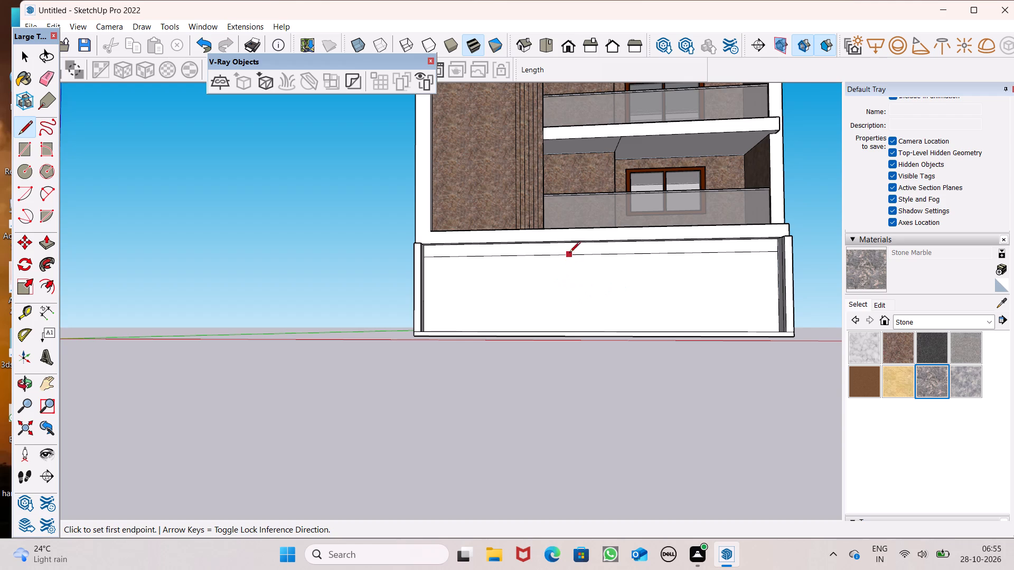
left_click(585, 255)
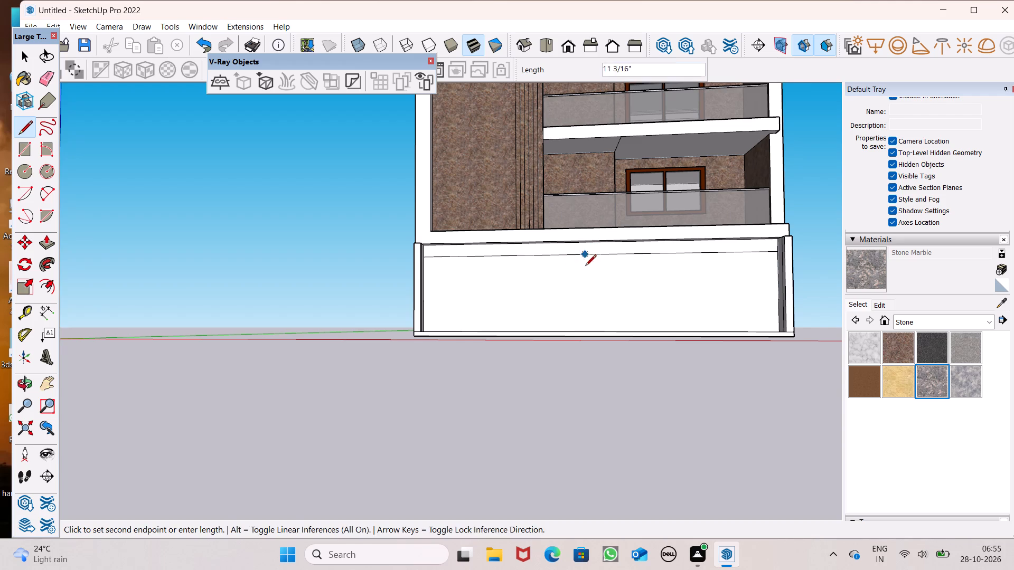
scroll(586, 298, "up", 1)
middle_click_drag(587, 298, 587, 374)
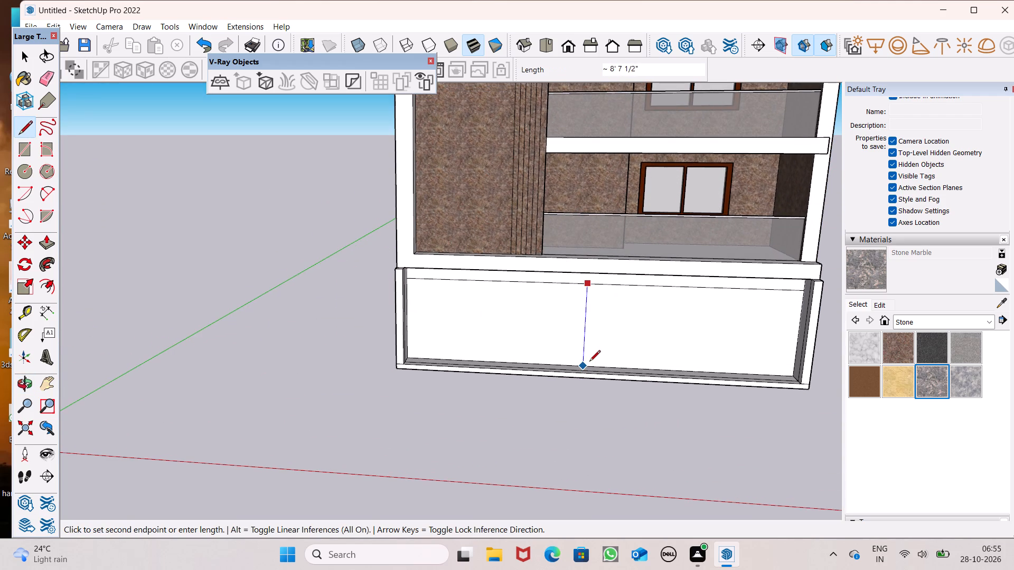
left_click(589, 362)
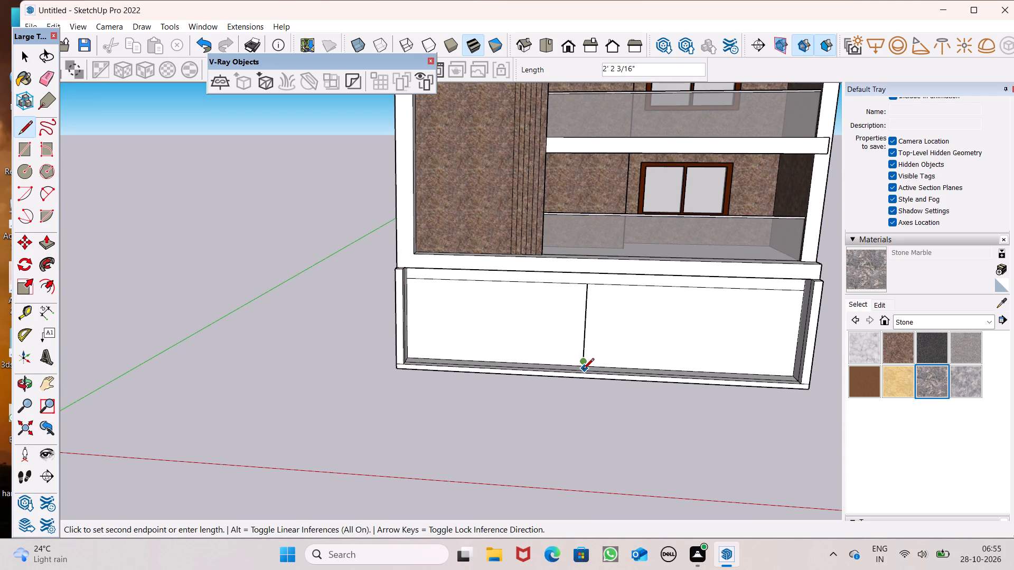
left_click(583, 370)
key("ctrl+z")
middle_click_drag(530, 380, 561, 382)
scroll(607, 356, "up", 7)
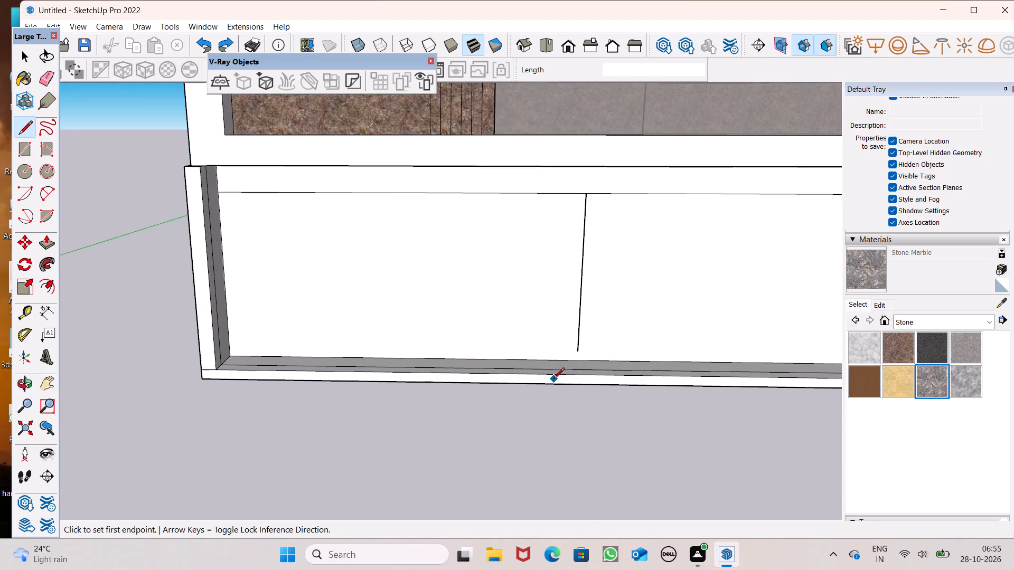
scroll(558, 373, "up", 5)
left_click(591, 338)
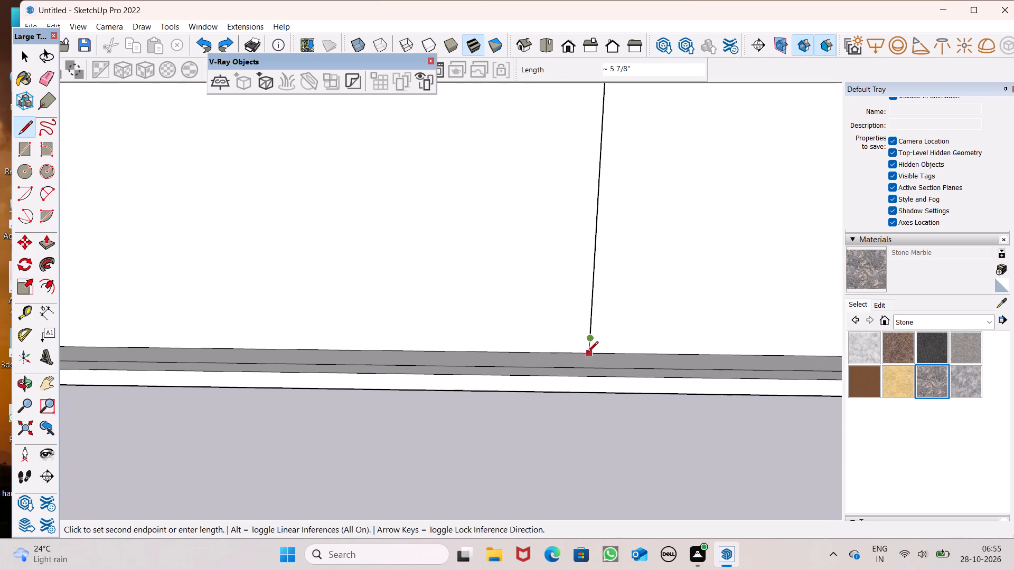
left_click(587, 353)
Draw a second vertical line close beside the first, from the horizontal line to the base, outlining a narrow central strip.
scroll(450, 339, "down", 13)
middle_click_drag(453, 286, 470, 197)
scroll(470, 197, "up", 1)
scroll(518, 241, "up", 5)
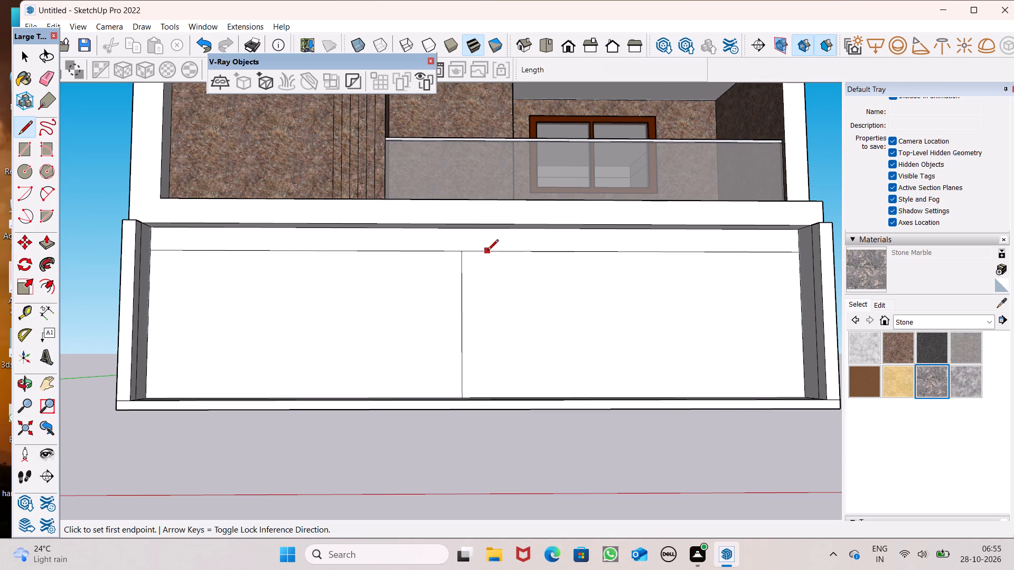
left_click_drag(495, 250, 497, 255)
middle_click_drag(483, 388, 502, 446)
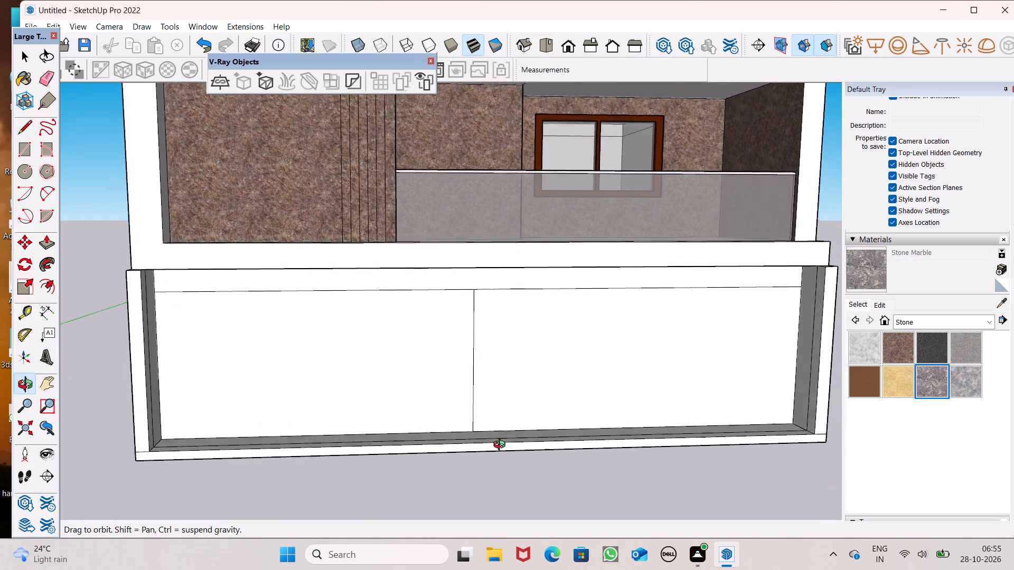
middle_click_drag(502, 446, 502, 450)
scroll(502, 450, "up", 1)
left_click(502, 431)
scroll(458, 361, "down", 5)
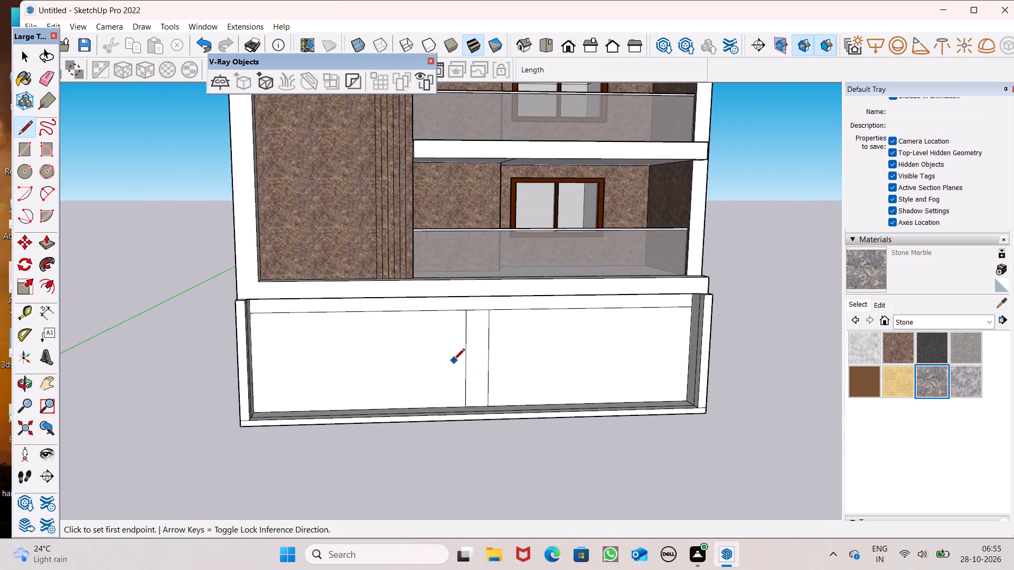
Erase the short horizontal segment between the two vertical lines at the top of the ground-floor front wall's central strip.
scroll(454, 360, "down", 4)
middle_click_drag(446, 362, 506, 380)
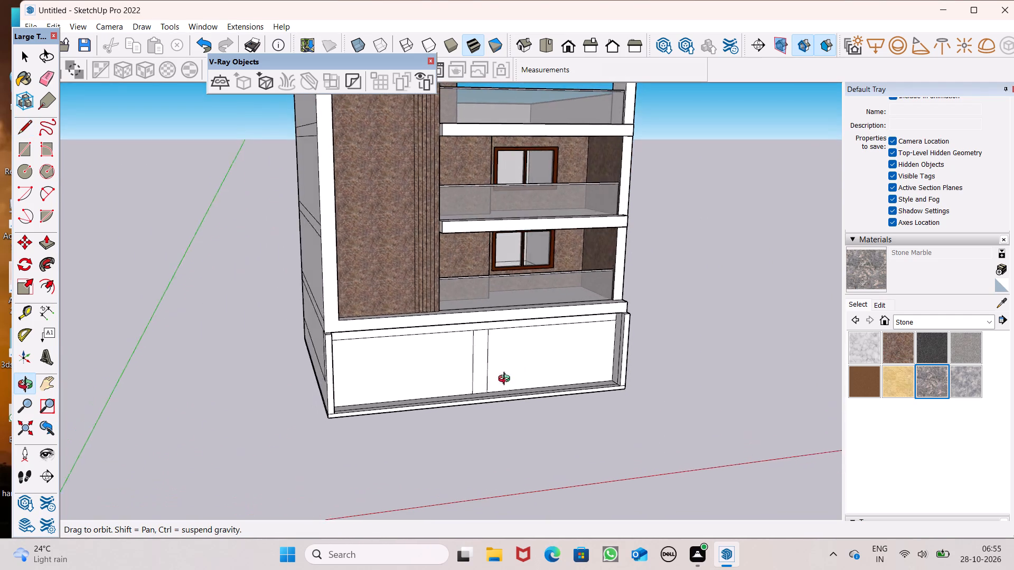
middle_click_drag(506, 380, 544, 367)
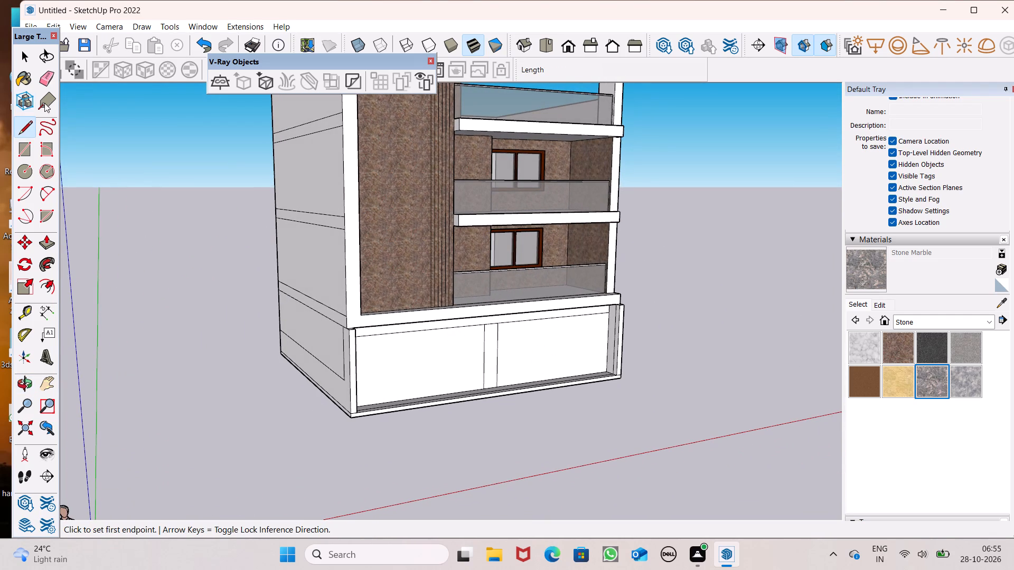
left_click(48, 77)
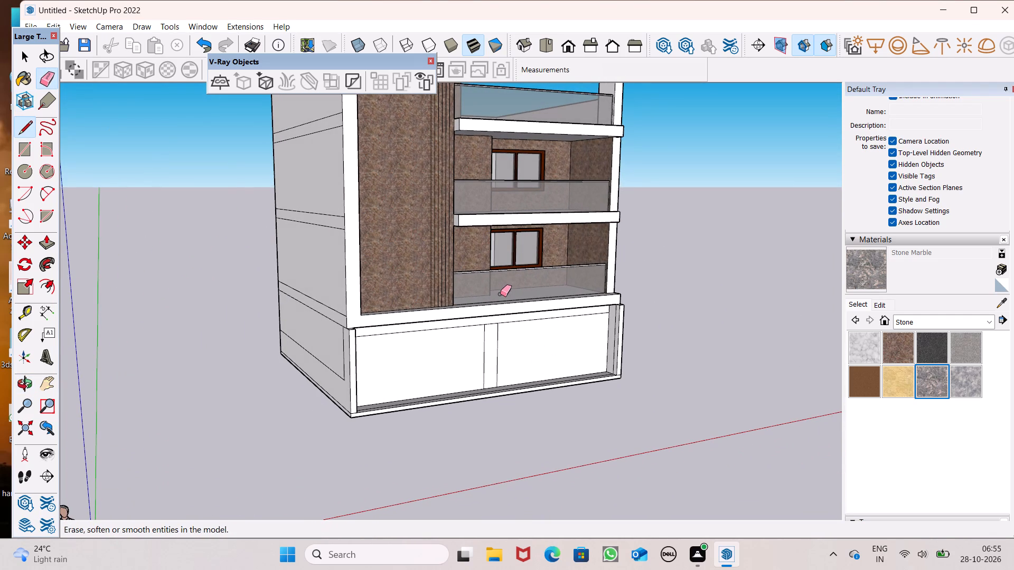
scroll(496, 298, "down", 1)
scroll(496, 298, "up", 11)
scroll(480, 343, "up", 4)
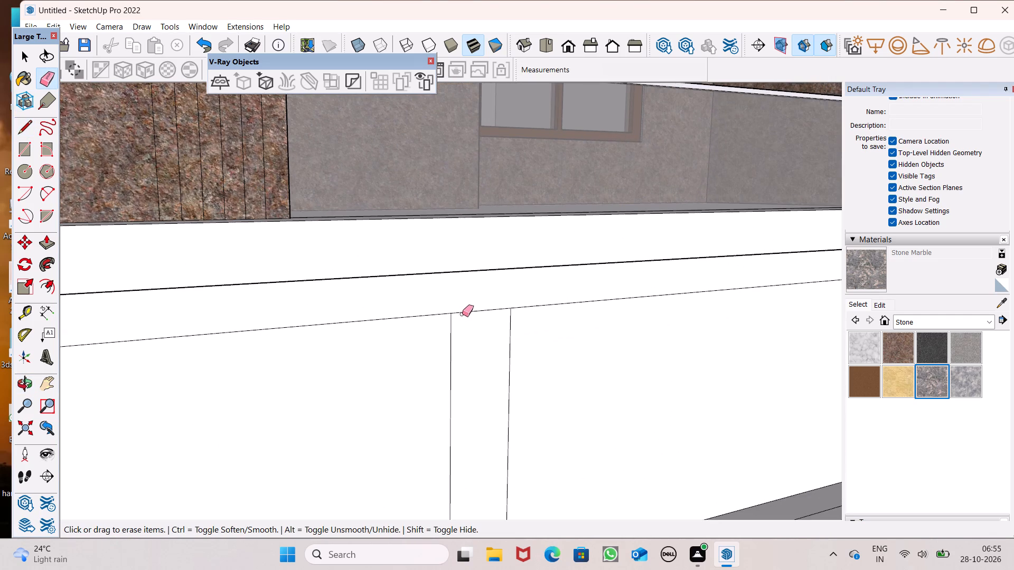
left_click_drag(462, 311, 465, 321)
scroll(466, 325, "down", 9)
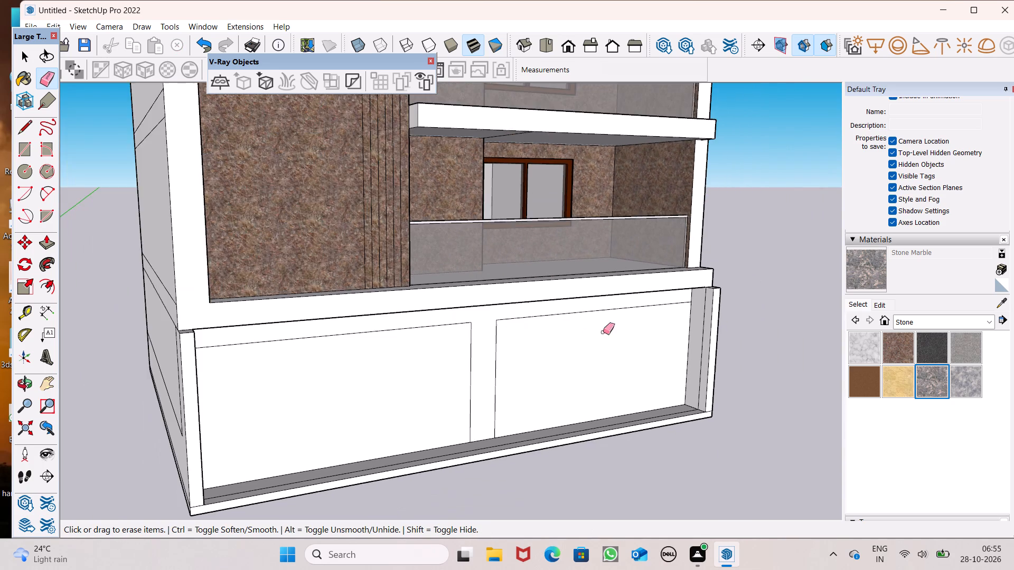
Erase the leftover lines on the inner side faces and base ledge of the recessed ground-floor front wall.
scroll(694, 365, "up", 4)
left_click_drag(694, 392, 684, 392)
scroll(682, 342, "down", 4)
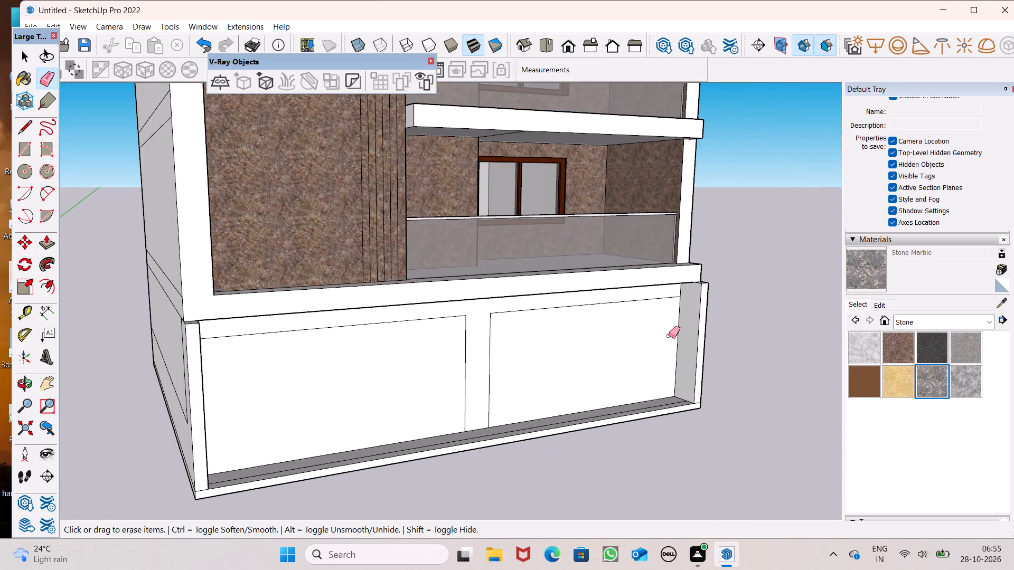
scroll(658, 339, "up", 1)
middle_click_drag(657, 339, 630, 441)
scroll(620, 451, "up", 6)
left_click(574, 438)
scroll(640, 382, "down", 10)
middle_click_drag(570, 393, 289, 402)
scroll(292, 372, "up", 3)
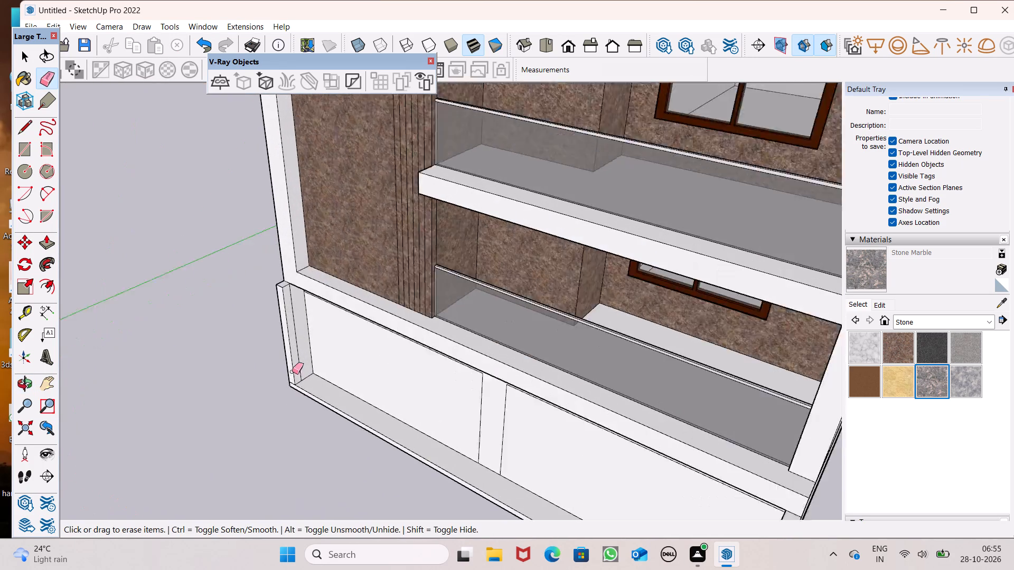
scroll(292, 372, "up", 2)
left_click(302, 353)
middle_click_drag(428, 389, 558, 331)
scroll(558, 331, "up", 1)
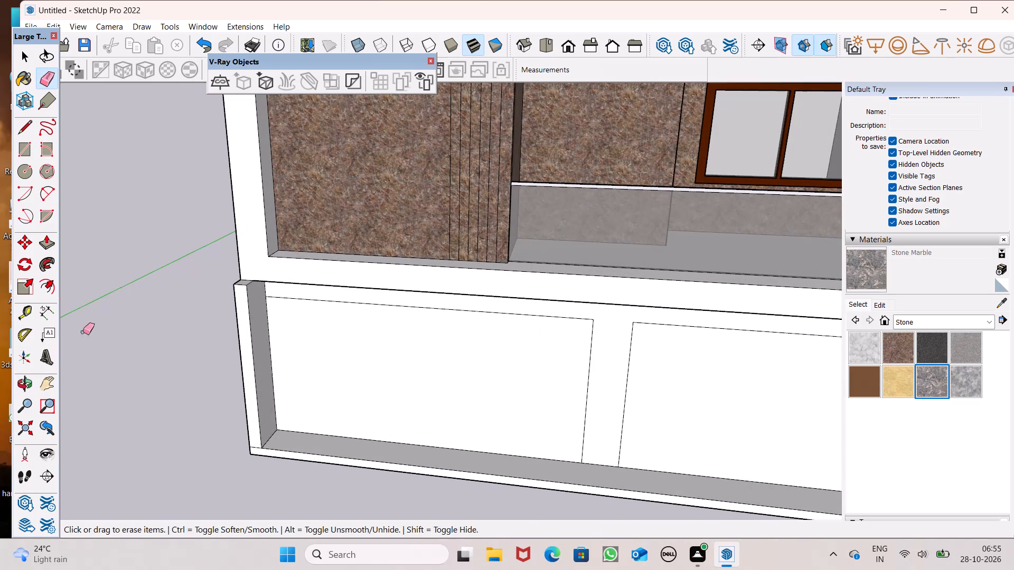
Push/Pull the joined top band and central strip of the ground-floor wall outward, flush with the surrounding frame.
left_click(52, 249)
scroll(425, 339, "down", 3)
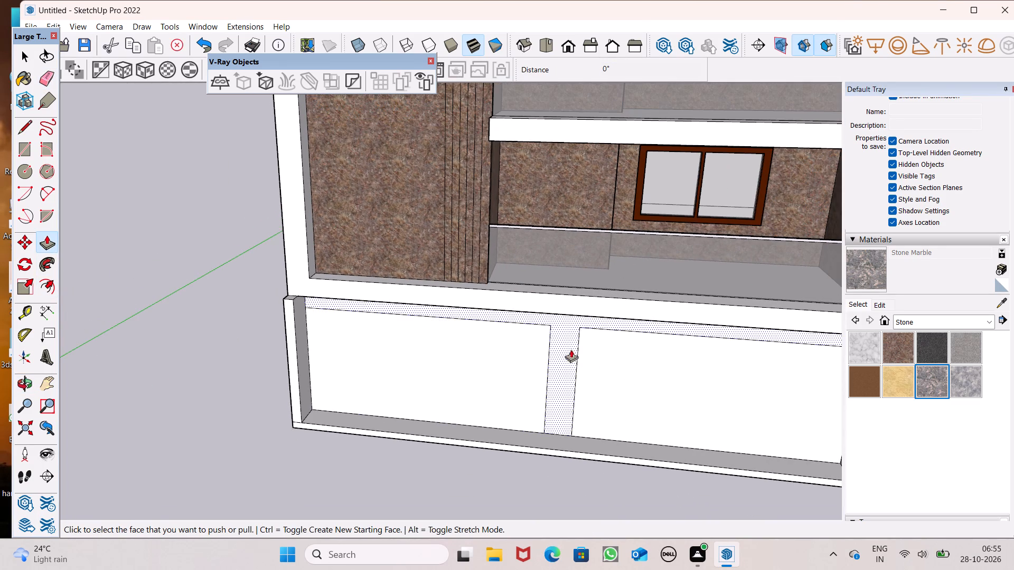
scroll(285, 319, "up", 5)
left_click_drag(352, 297, 211, 287)
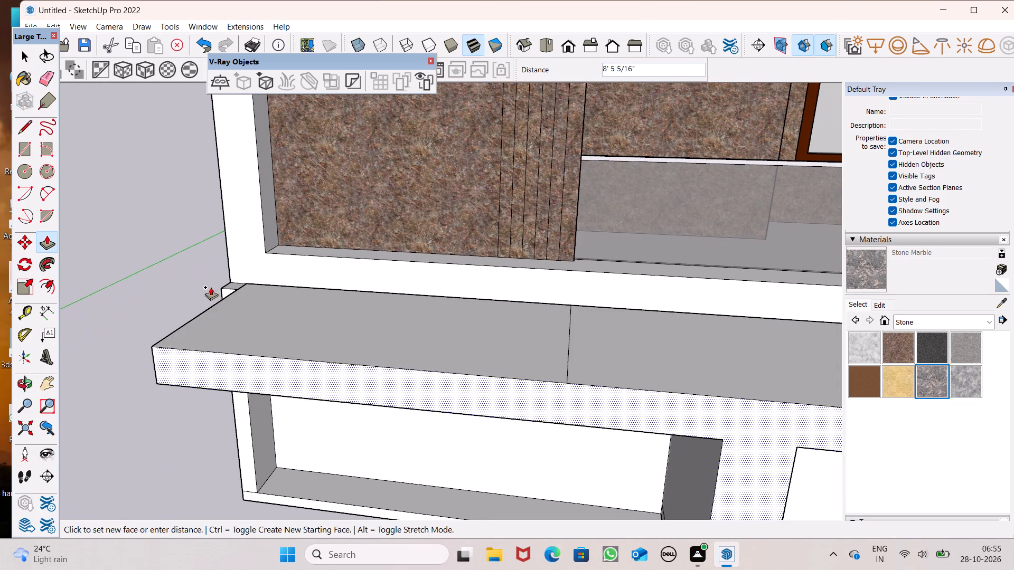
left_click_drag(211, 287, 221, 289)
scroll(221, 292, "down", 6)
key("space")
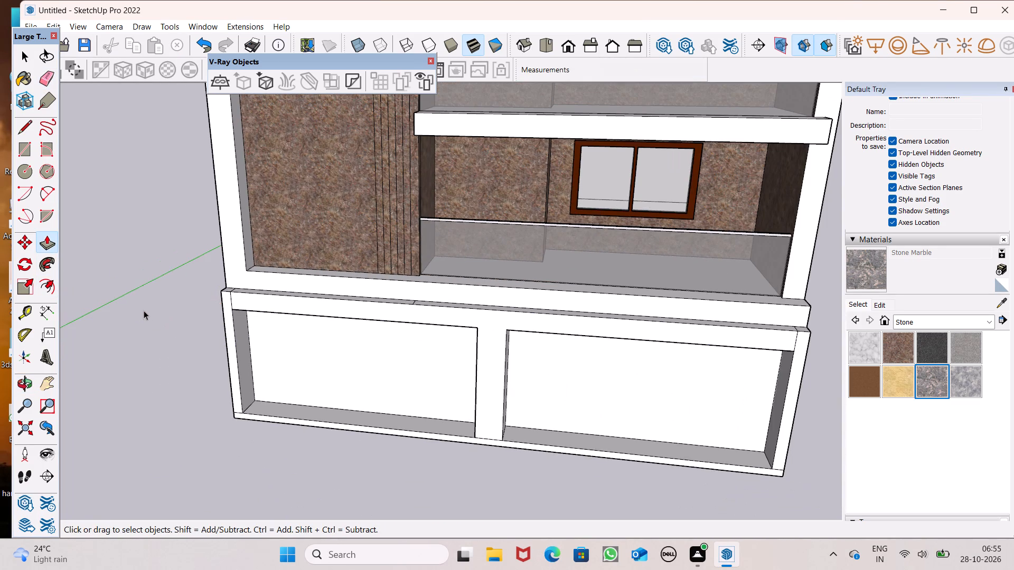
Erase the vertical seam where the top band meets the left post of the ground-floor frame.
scroll(143, 310, "down", 2)
middle_click_drag(224, 381, 323, 310)
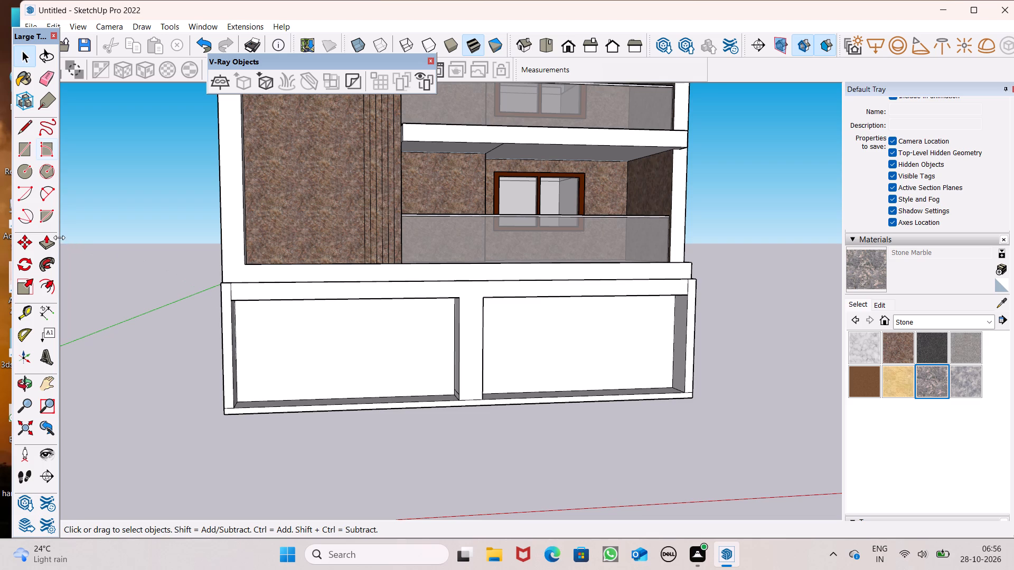
left_click(50, 78)
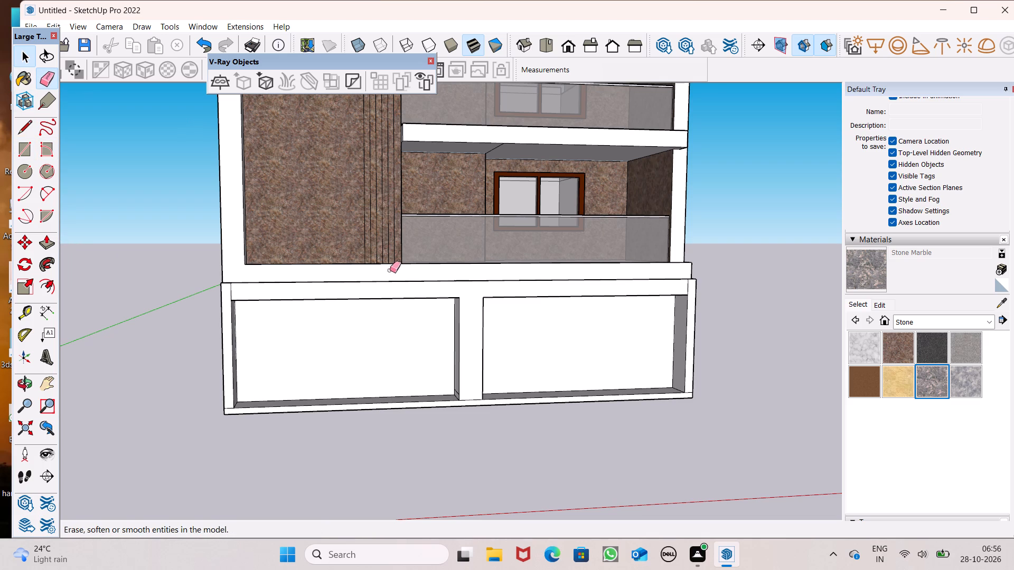
scroll(241, 377, "up", 4)
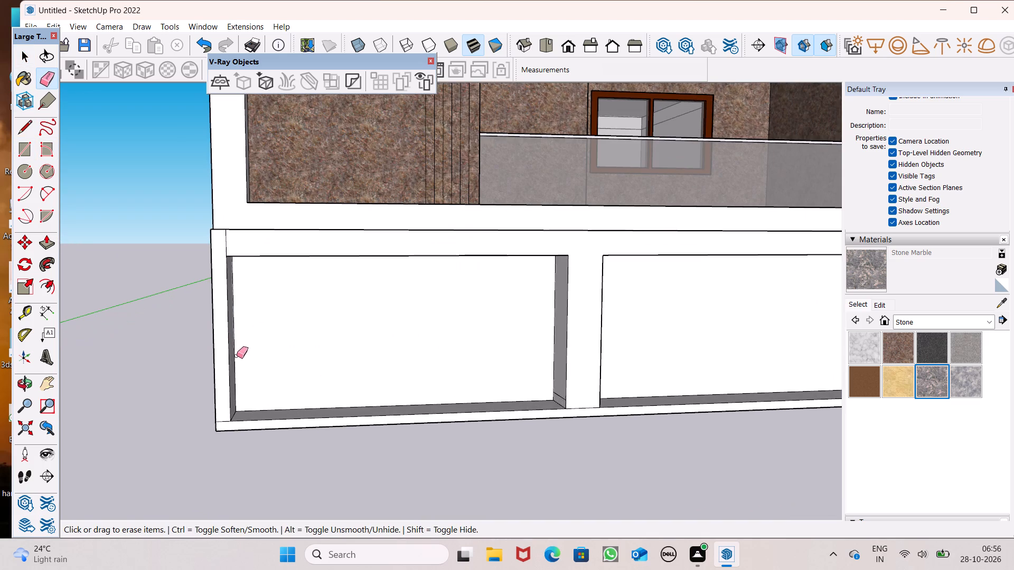
scroll(223, 249, "up", 4)
left_click_drag(223, 248, 230, 243)
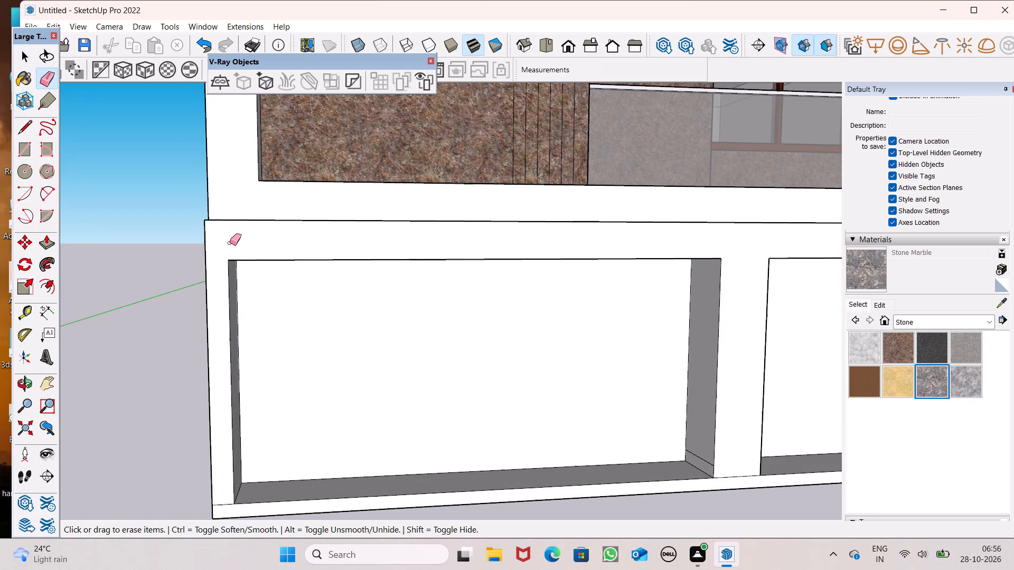
Erase the short line near the base on the inner side face of the central pillar.
scroll(423, 395, "down", 1)
scroll(603, 451, "up", 1)
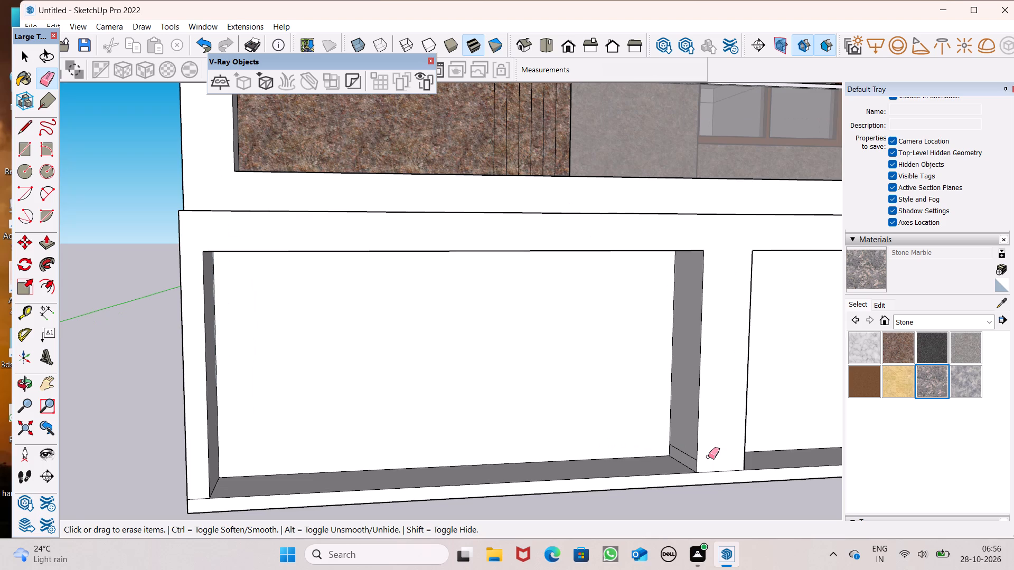
left_click_drag(674, 441, 677, 450)
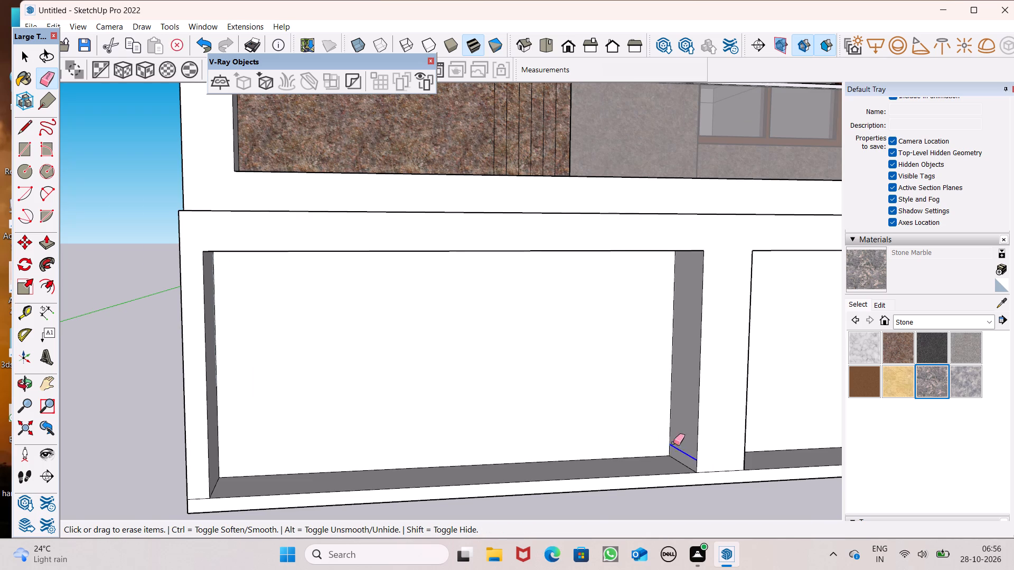
middle_click_drag(673, 442, 325, 423)
scroll(664, 442, "up", 1)
scroll(438, 354, "down", 7)
scroll(472, 412, "down", 4)
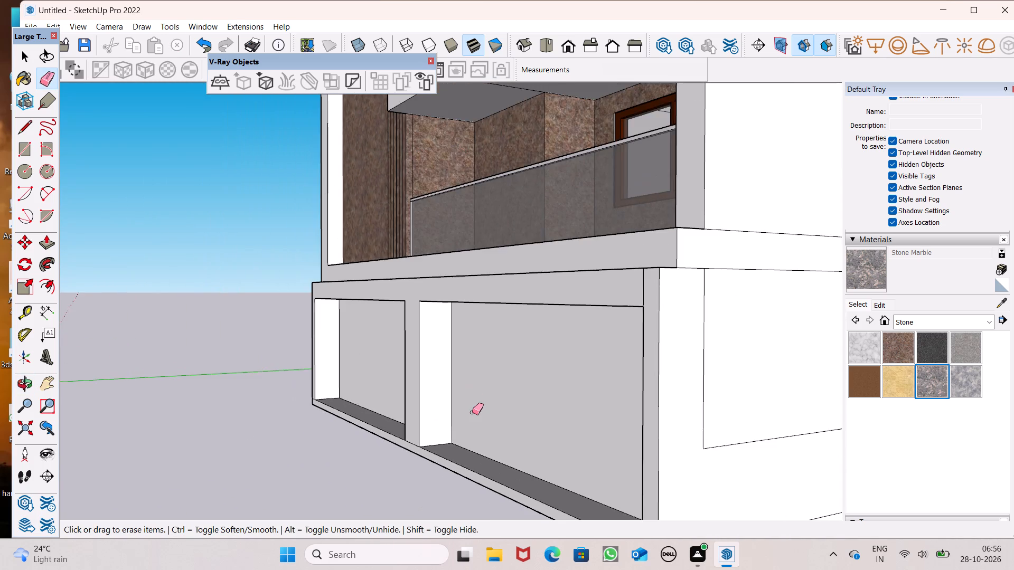
scroll(481, 448, "down", 5)
Erase the vertical seam where the top band meets the right post of the ground-floor frame.
middle_click_drag(406, 463, 649, 465)
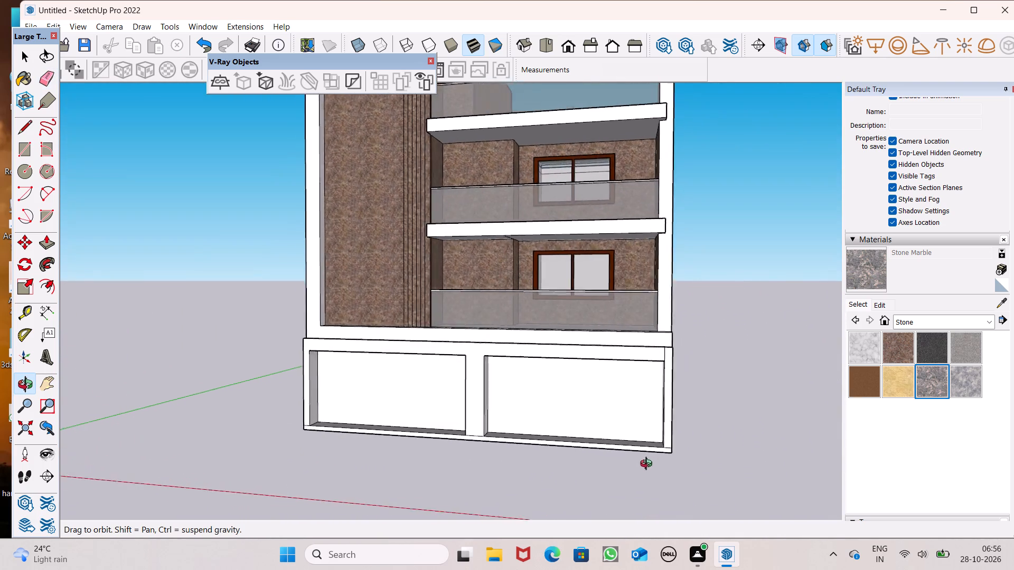
middle_click_drag(649, 465, 693, 452)
middle_click_drag(689, 439, 742, 479)
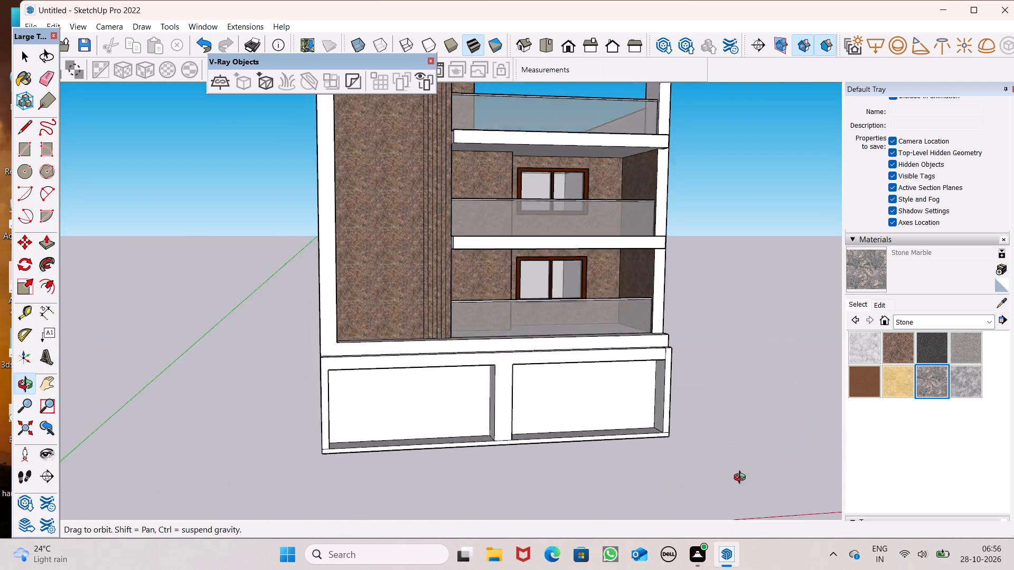
middle_click_drag(742, 479, 693, 496)
scroll(643, 327, "up", 6)
scroll(647, 377, "up", 3)
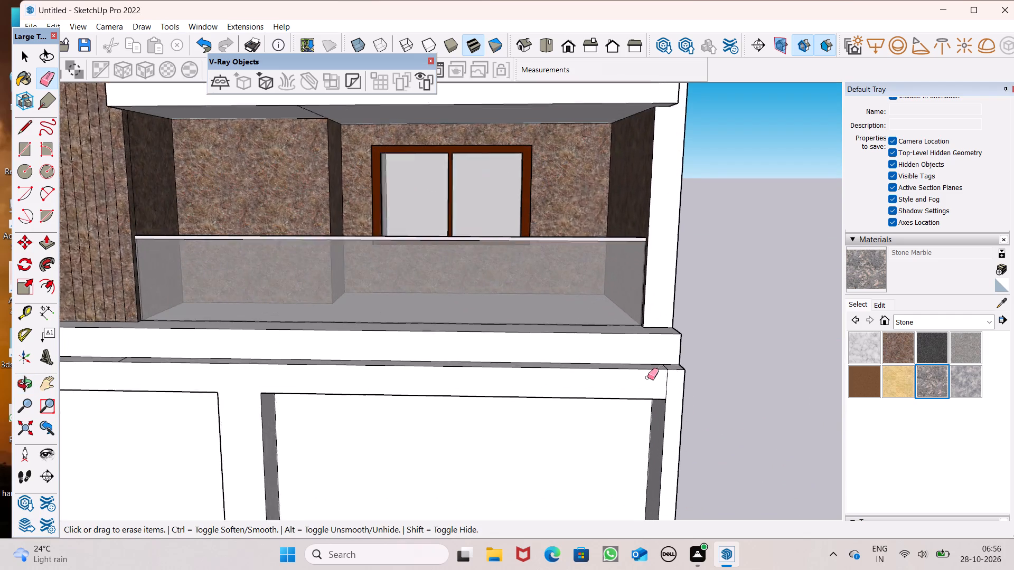
scroll(647, 377, "up", 2)
left_click(666, 384)
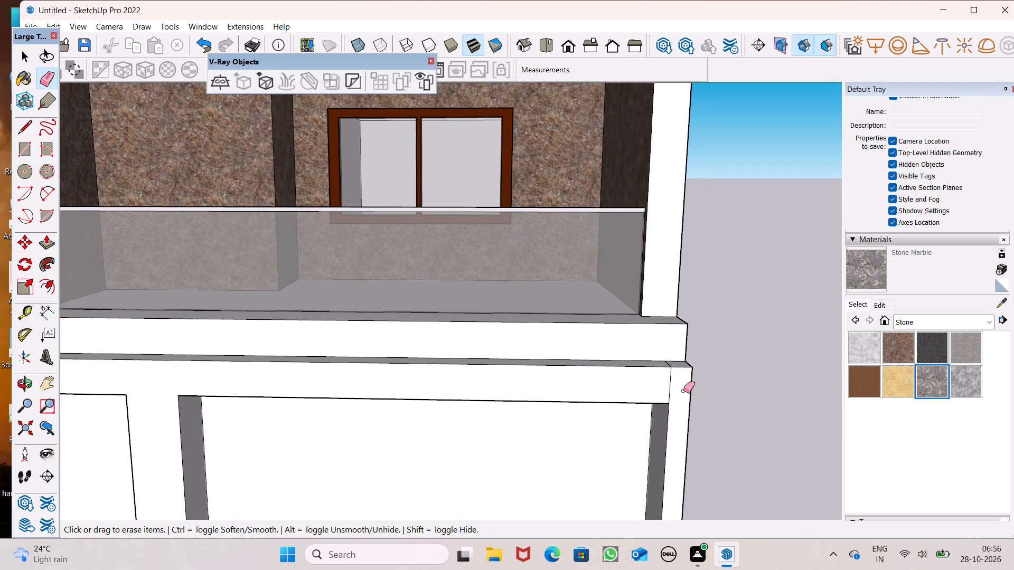
scroll(687, 381, "up", 1)
middle_click_drag(687, 381, 686, 557)
scroll(688, 562, "up", 1)
scroll(651, 462, "up", 5)
left_click_drag(648, 460, 633, 461)
scroll(656, 454, "down", 7)
scroll(622, 373, "down", 6)
middle_click_drag(607, 391, 186, 327)
scroll(607, 391, "up", 1)
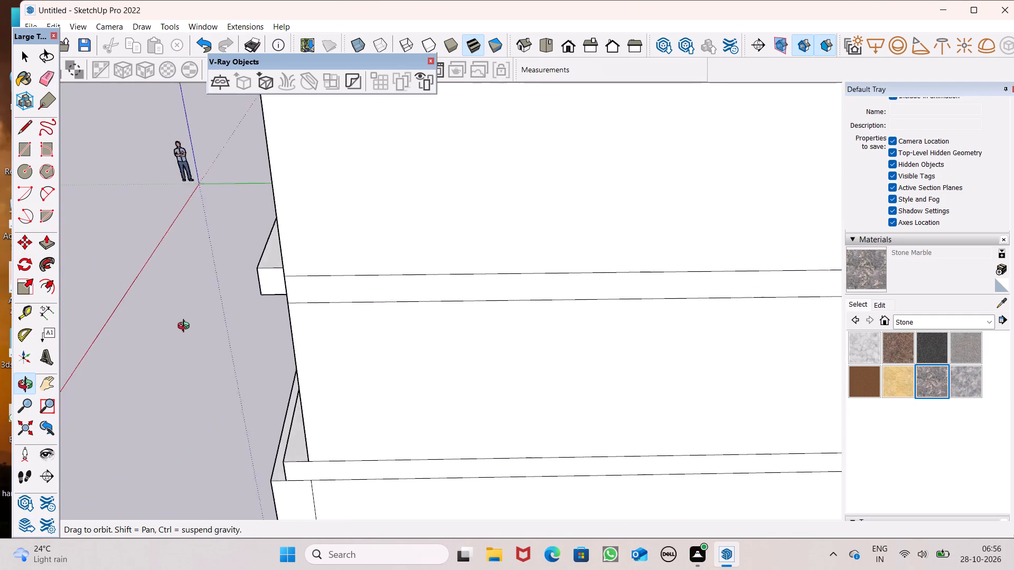
middle_click_drag(186, 327, 782, 248)
scroll(764, 247, "down", 5)
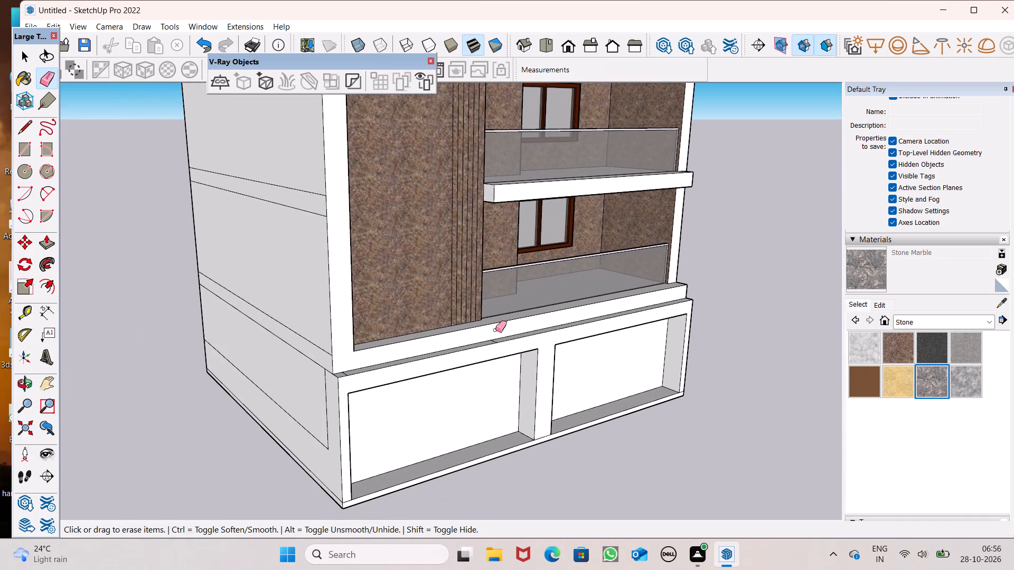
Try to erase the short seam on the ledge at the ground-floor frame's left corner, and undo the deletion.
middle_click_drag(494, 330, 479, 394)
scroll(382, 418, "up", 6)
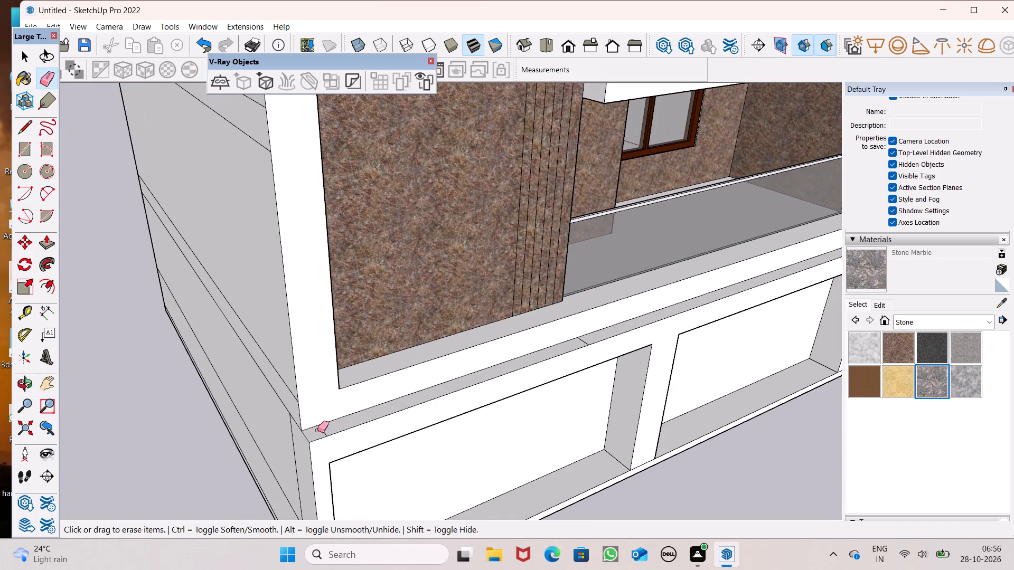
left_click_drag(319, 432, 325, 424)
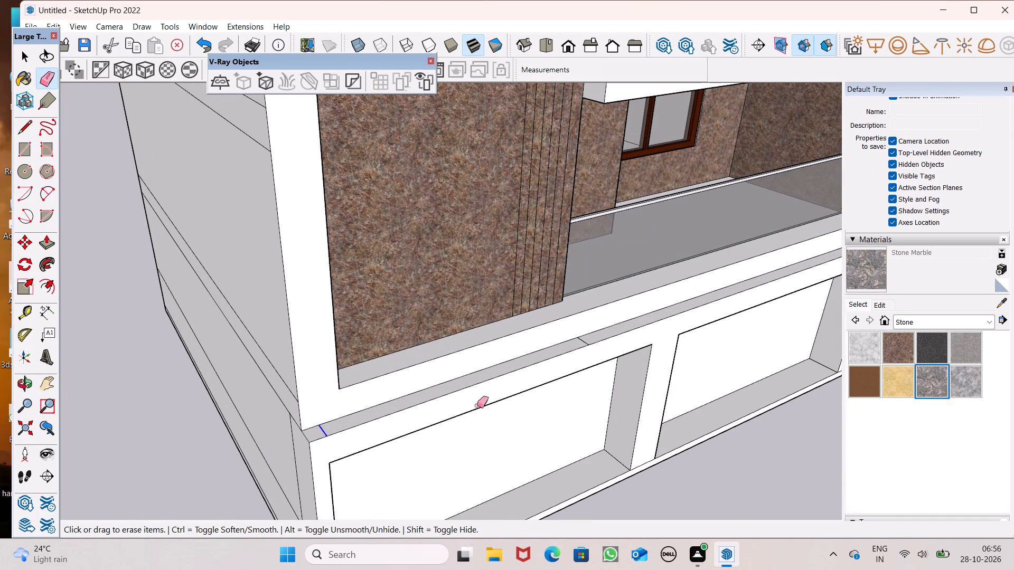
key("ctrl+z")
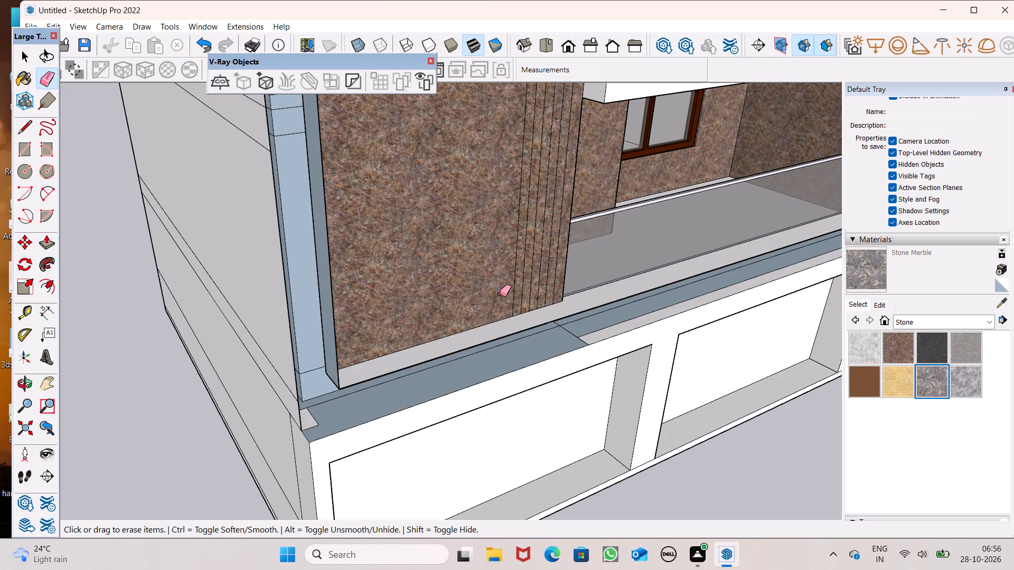
Erase the short cross line near the middle of the ledge on top of the ground-floor frame.
scroll(548, 361, "up", 5)
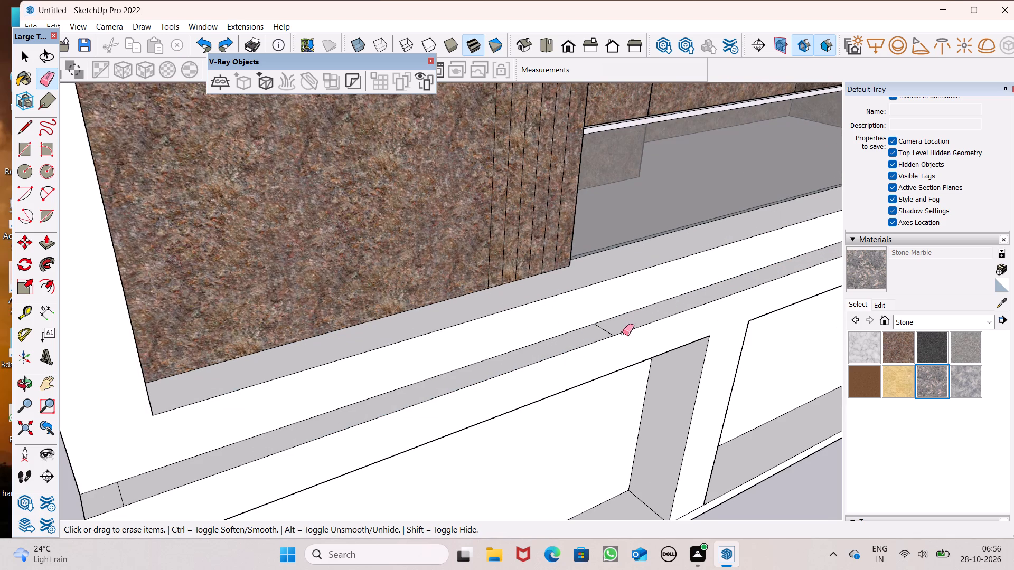
left_click_drag(596, 328, 613, 331)
scroll(609, 320, "down", 5)
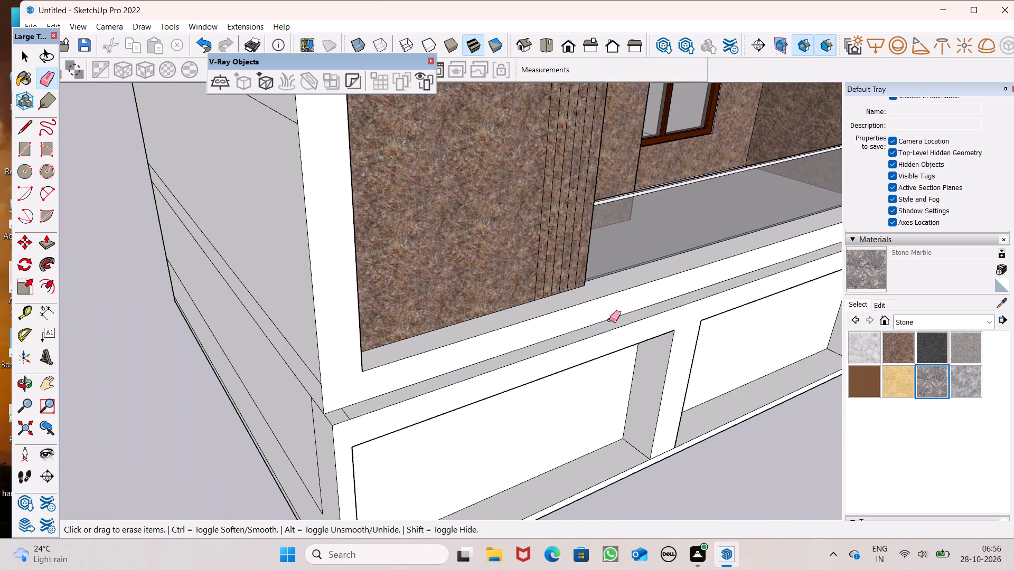
scroll(609, 320, "down", 5)
Erase the short seam on the ledge at the left front corner of the ground-floor frame.
scroll(449, 413, "up", 1)
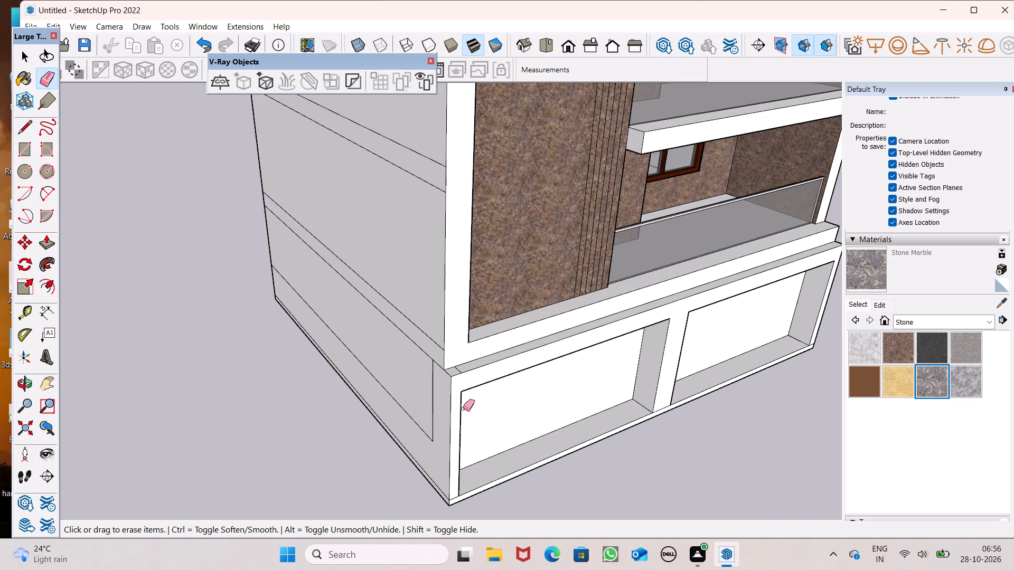
scroll(605, 370, "down", 2)
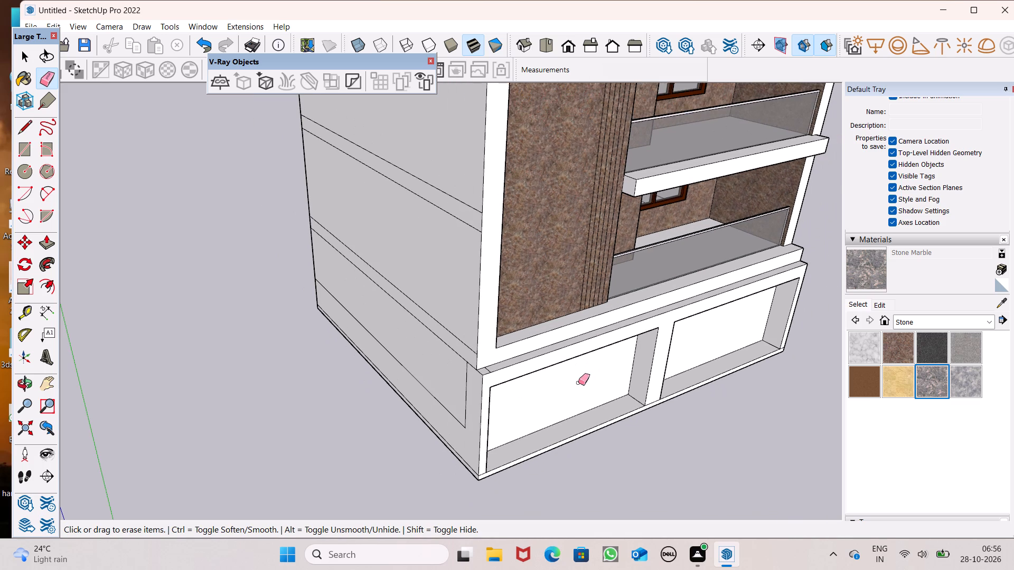
scroll(493, 402, "up", 6)
scroll(462, 360, "up", 7)
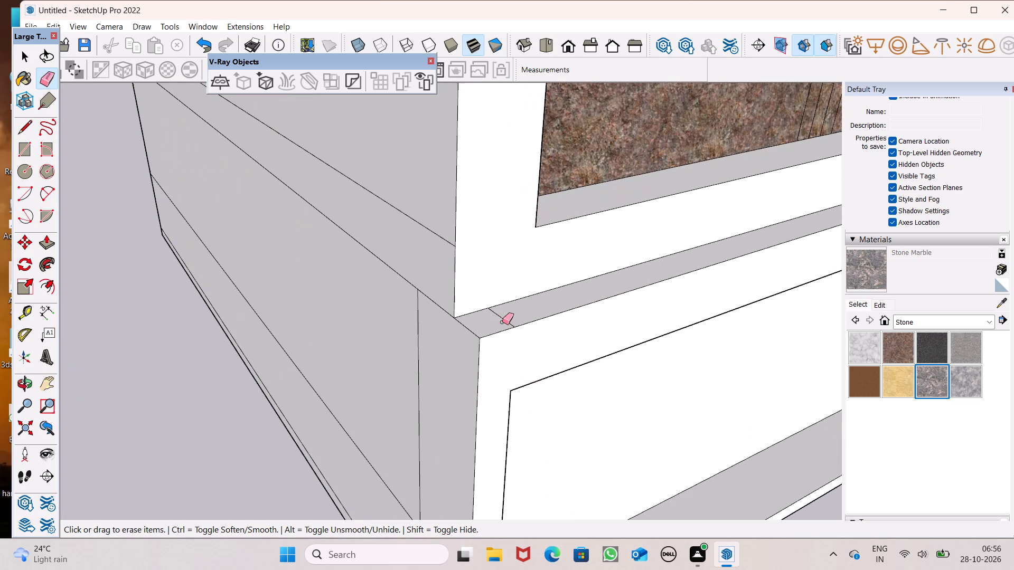
left_click(502, 321)
scroll(529, 296, "down", 5)
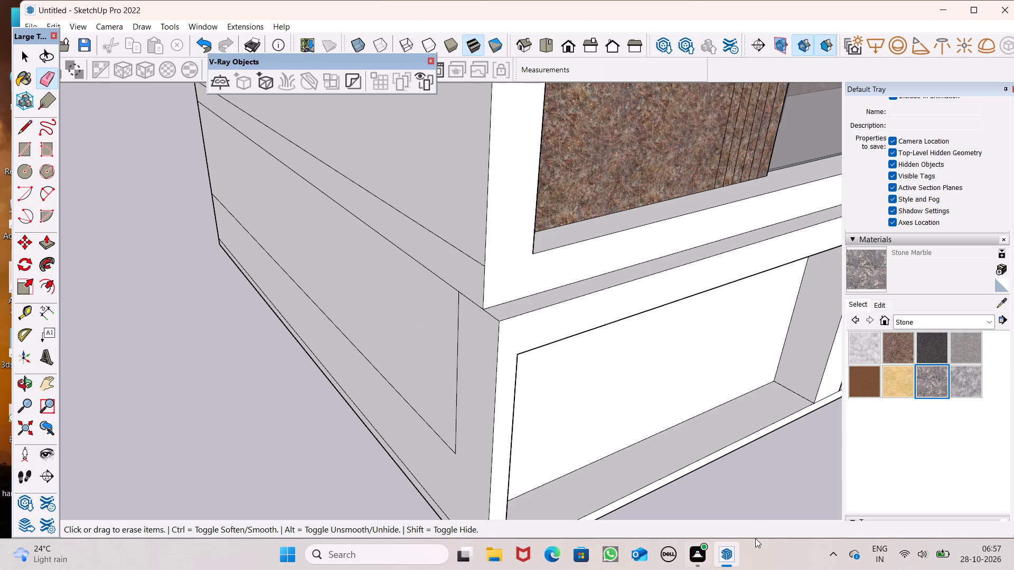
scroll(616, 430, "down", 3)
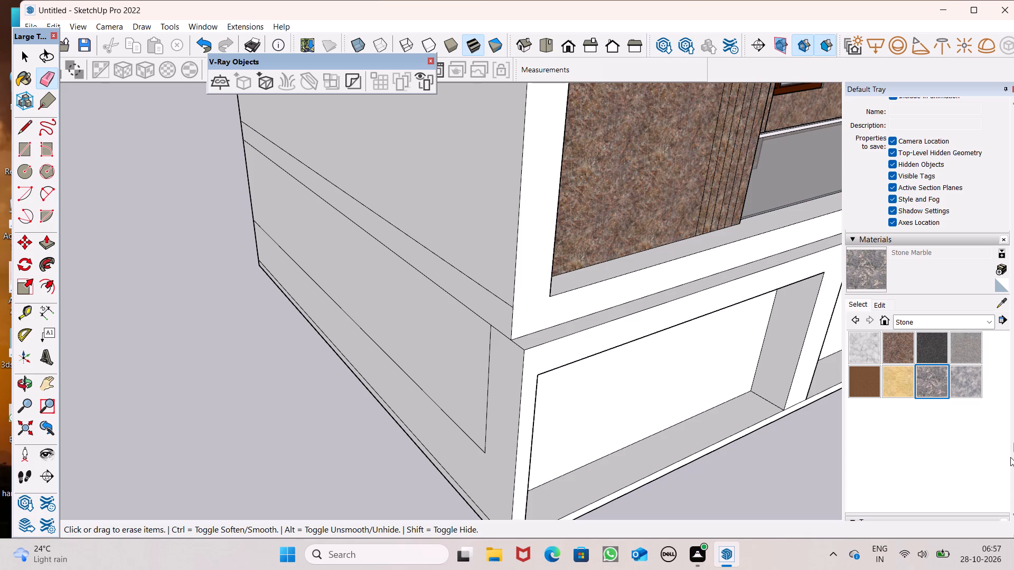
scroll(504, 297, "down", 7)
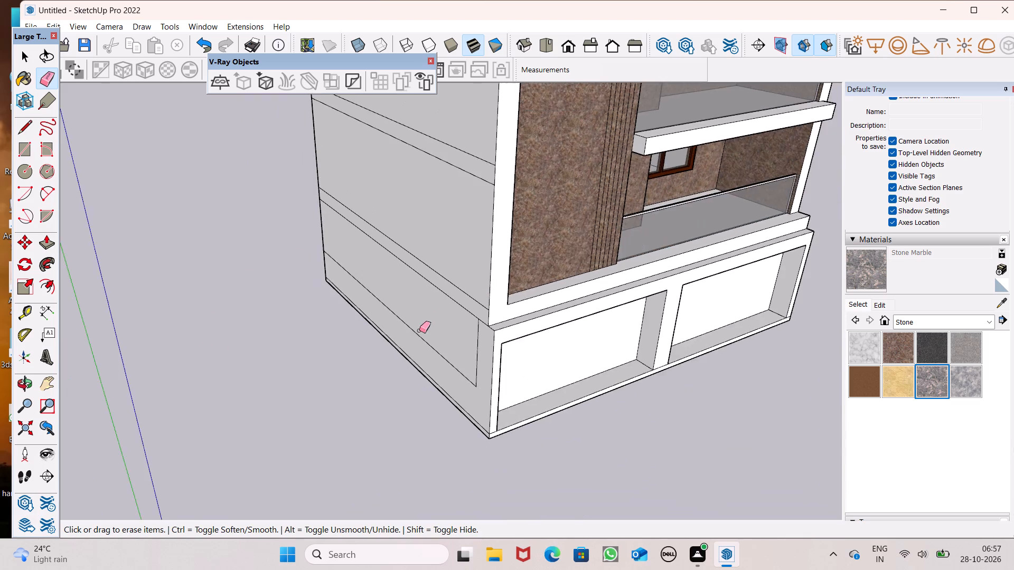
Inspect the building's front, sides and roof from several angles and distances.
middle_click_drag(419, 329, 242, 282)
scroll(245, 282, "up", 2)
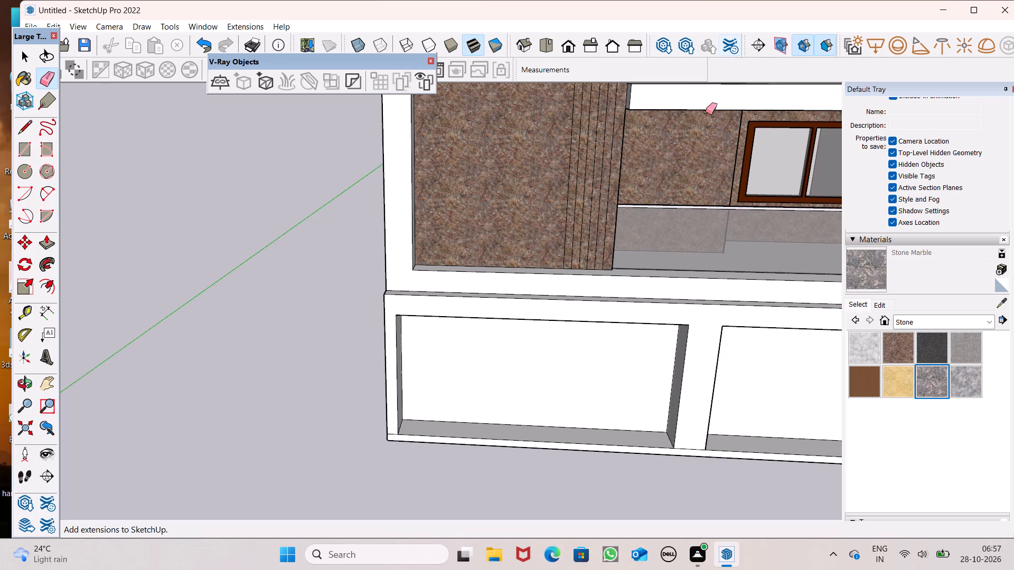
scroll(725, 239, "down", 12)
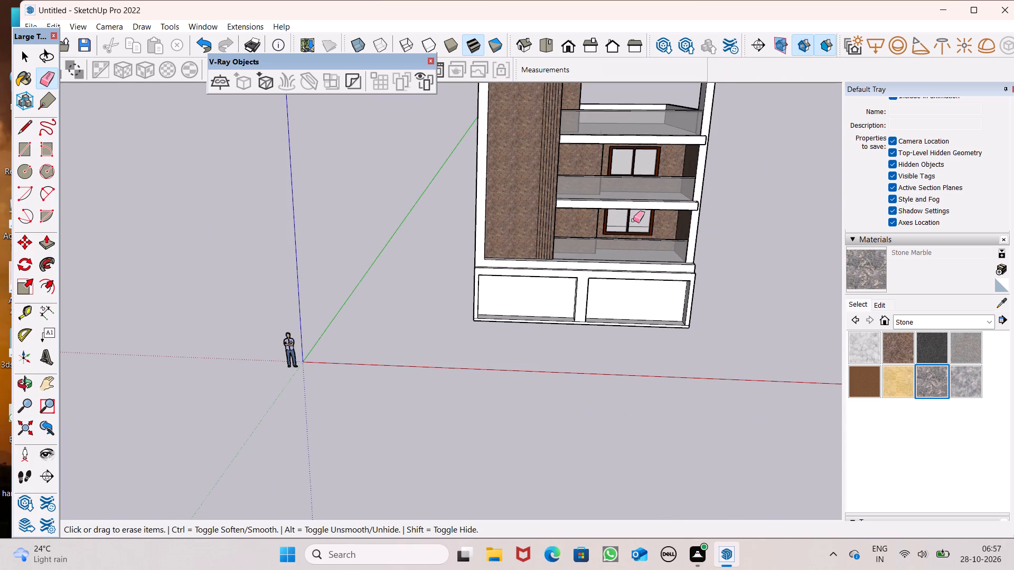
scroll(657, 227, "up", 8)
scroll(628, 237, "down", 6)
middle_click_drag(616, 276, 688, 369)
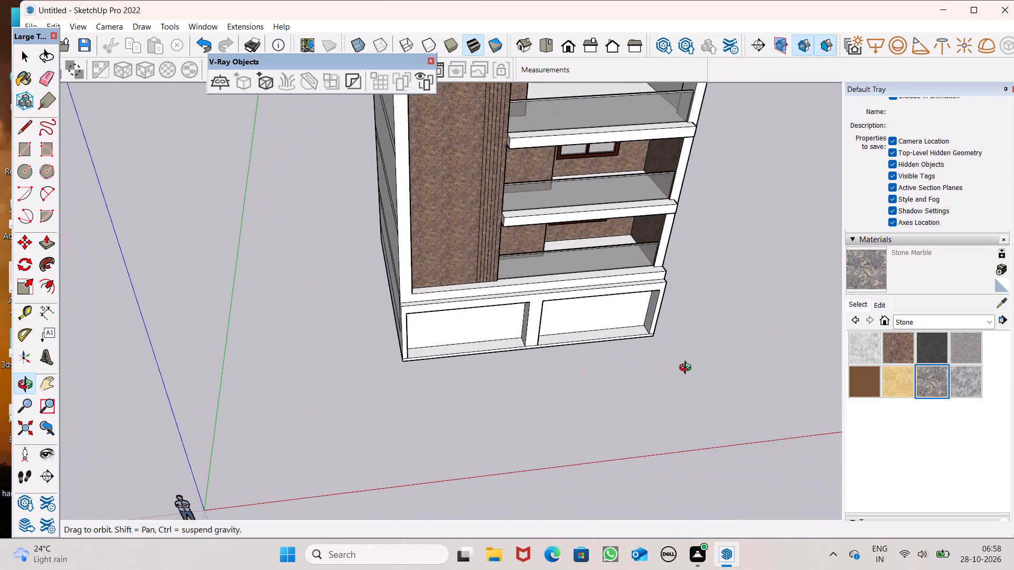
middle_click_drag(688, 369, 688, 368)
middle_click_drag(688, 368, 352, 347)
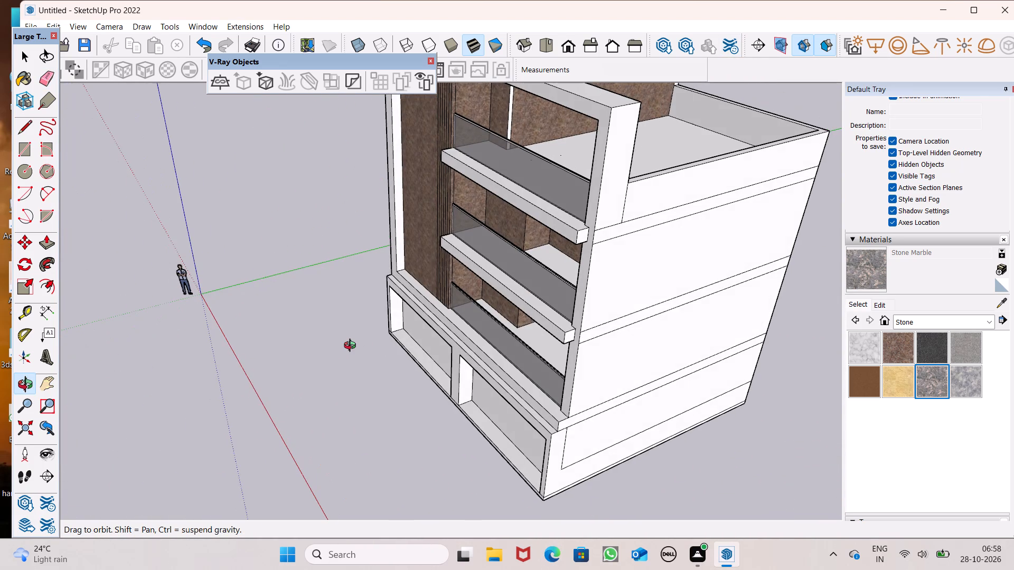
middle_click_drag(352, 347, 649, 338)
scroll(649, 338, "up", 1)
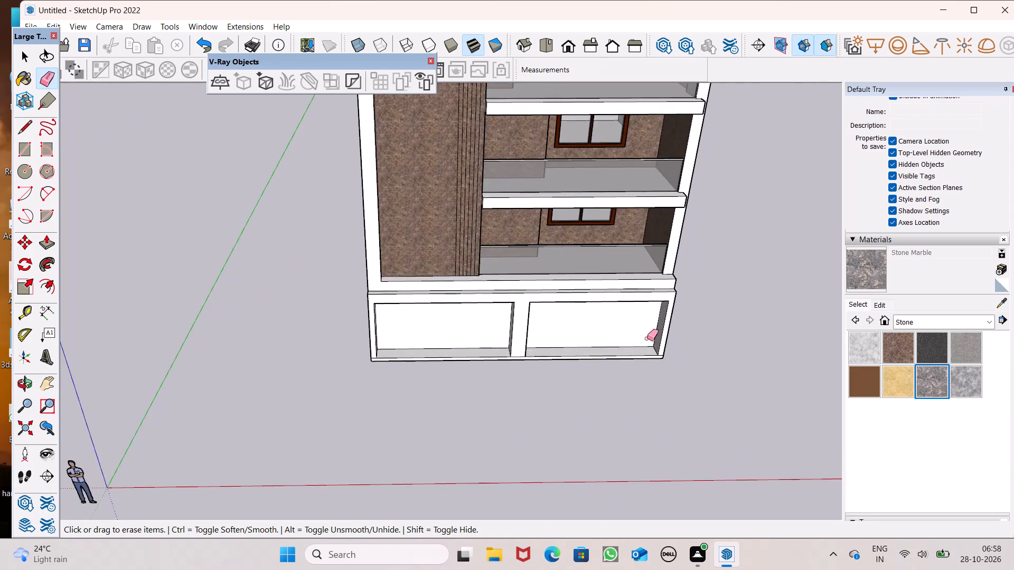
scroll(486, 353, "down", 5)
scroll(384, 377, "down", 4)
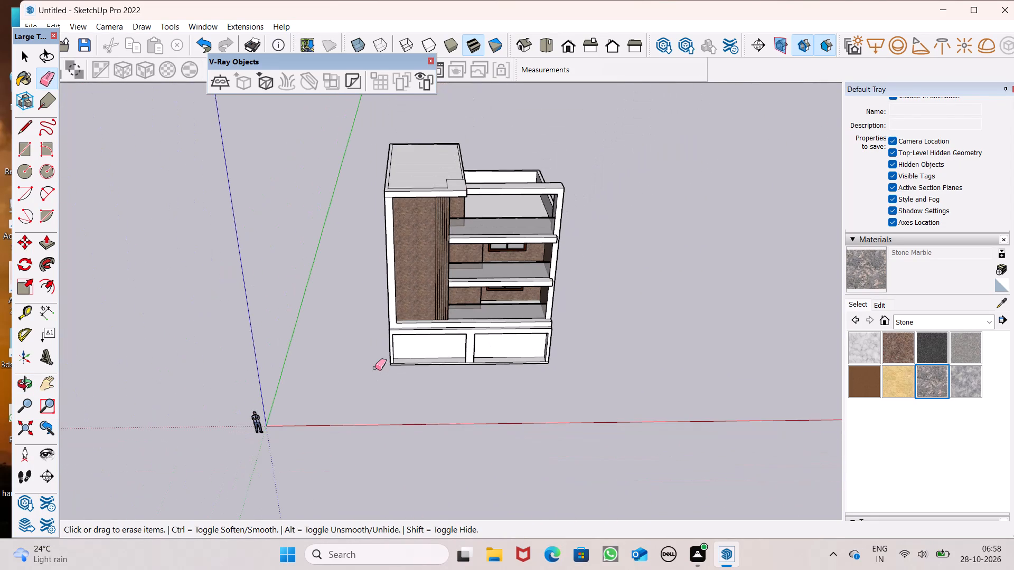
scroll(374, 368, "down", 3)
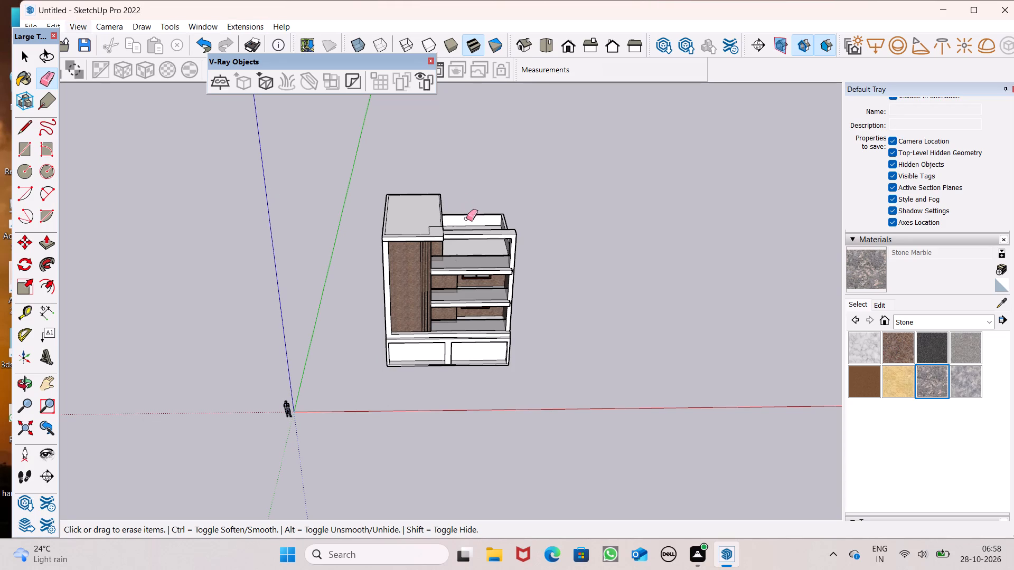
scroll(428, 205, "up", 3)
scroll(389, 171, "down", 2)
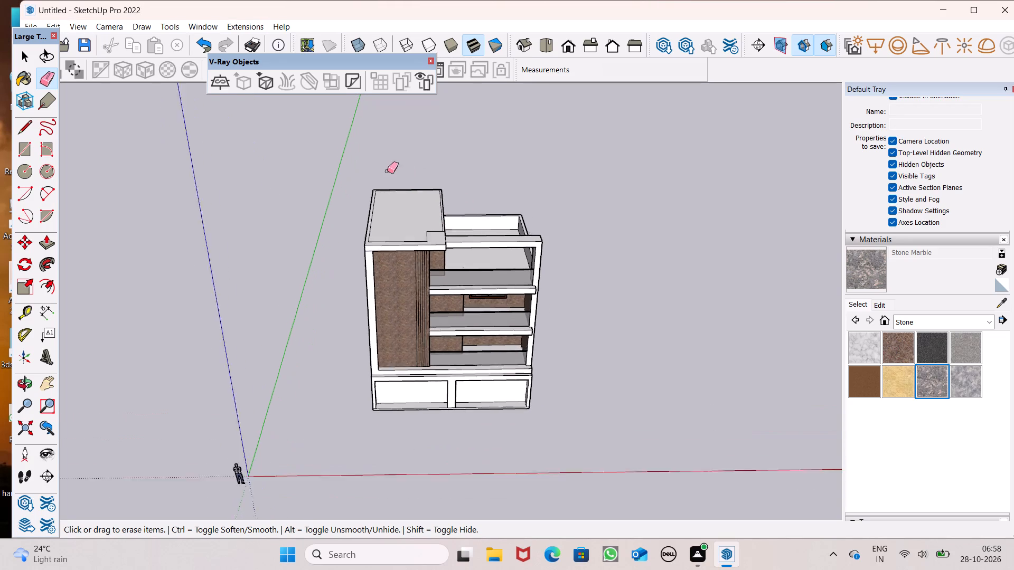
Erase the inset lines along the front and sides of the taller block's flat roof, including the notch outline at its front corner.
scroll(387, 171, "down", 1)
middle_click_drag(393, 174, 367, 357)
scroll(351, 268, "up", 8)
scroll(399, 311, "up", 6)
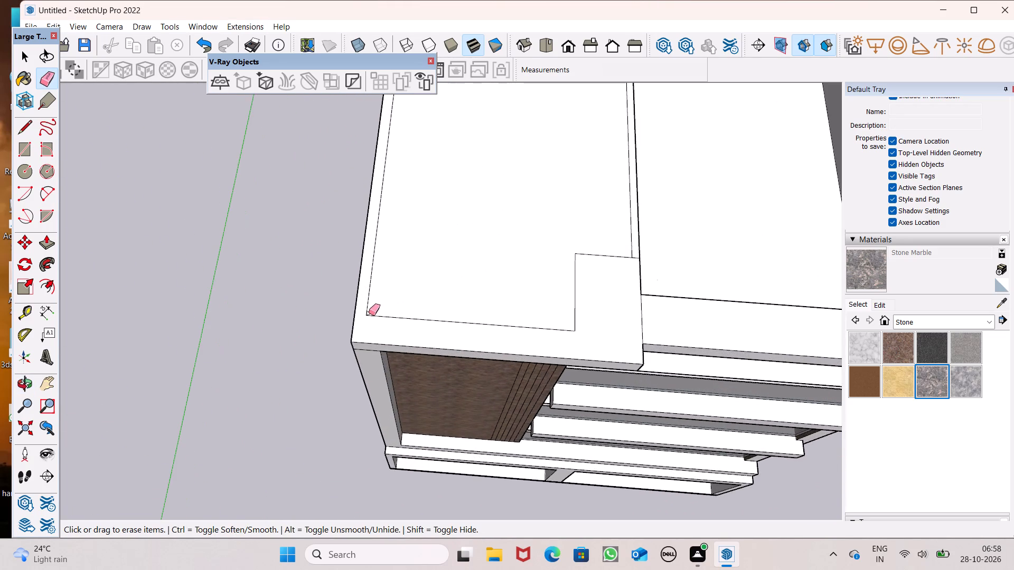
left_click_drag(369, 313, 377, 313)
left_click_drag(363, 311, 382, 307)
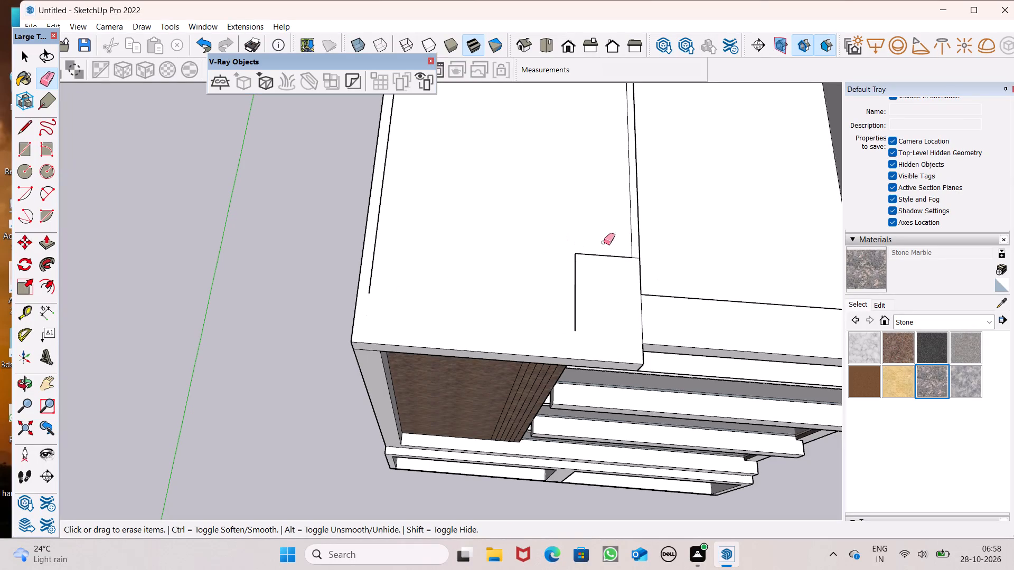
left_click_drag(588, 252, 585, 282)
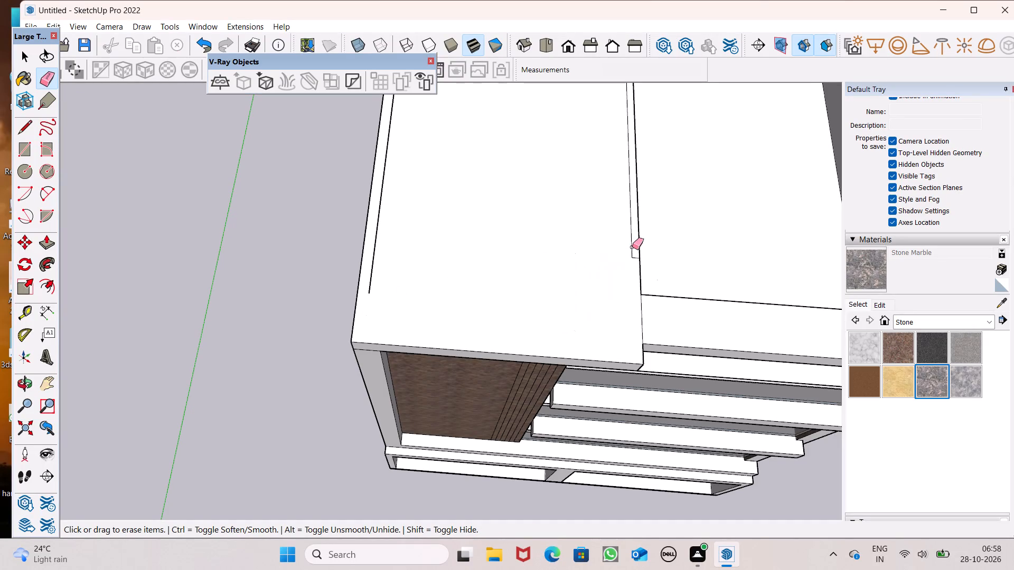
left_click_drag(633, 246, 632, 262)
left_click_drag(634, 248, 626, 253)
scroll(393, 260, "up", 5)
left_click_drag(433, 278, 434, 287)
left_click_drag(433, 282, 428, 270)
Erase the inset line along the rear edge of the taller block's roof, including the short leftover at the rear corner.
scroll(457, 306, "down", 20)
scroll(497, 319, "up", 7)
scroll(490, 191, "up", 5)
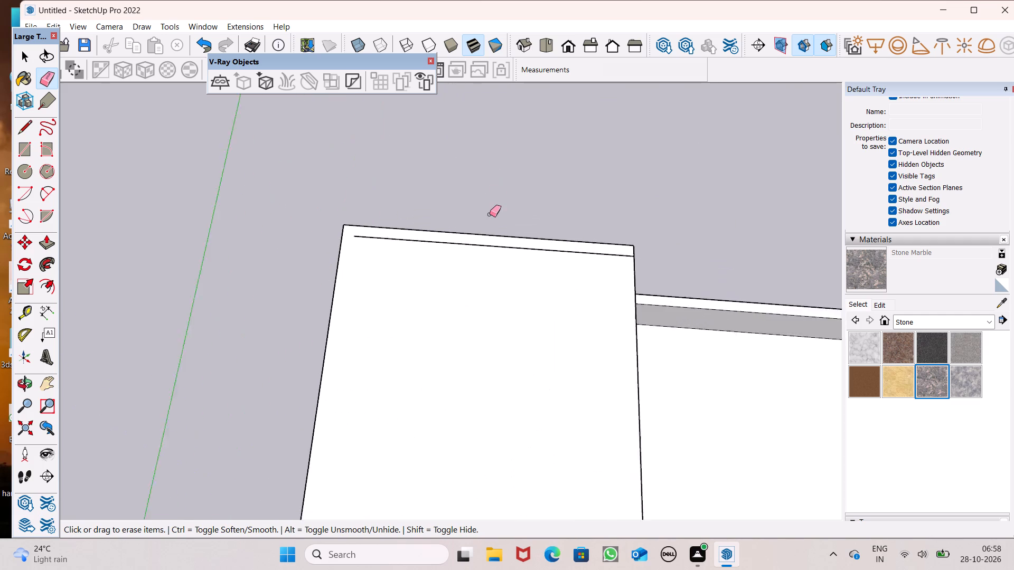
scroll(490, 214, "up", 9)
left_click(486, 242)
scroll(456, 233, "down", 7)
scroll(418, 151, "down", 2)
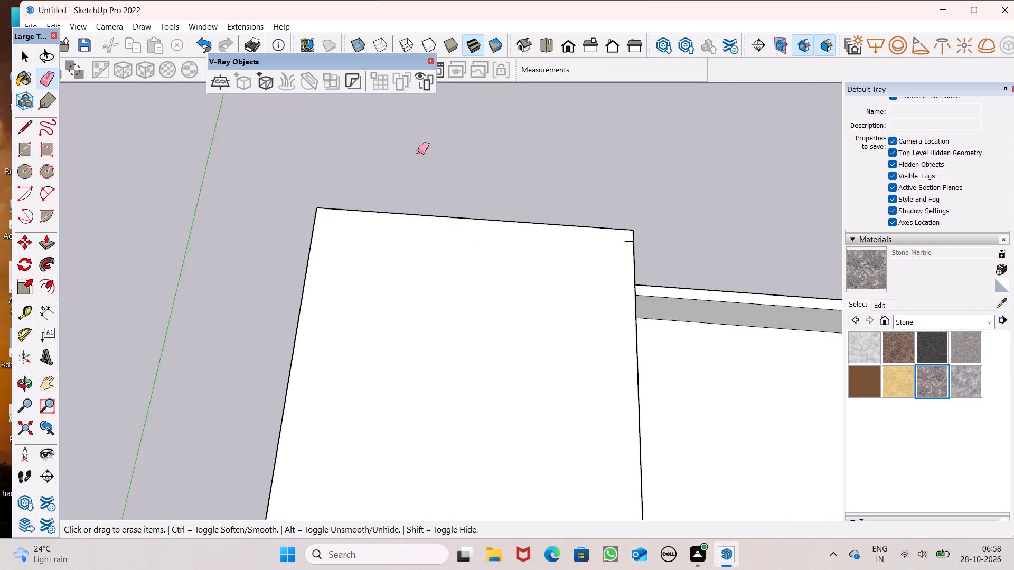
scroll(418, 151, "down", 9)
scroll(478, 218, "up", 6)
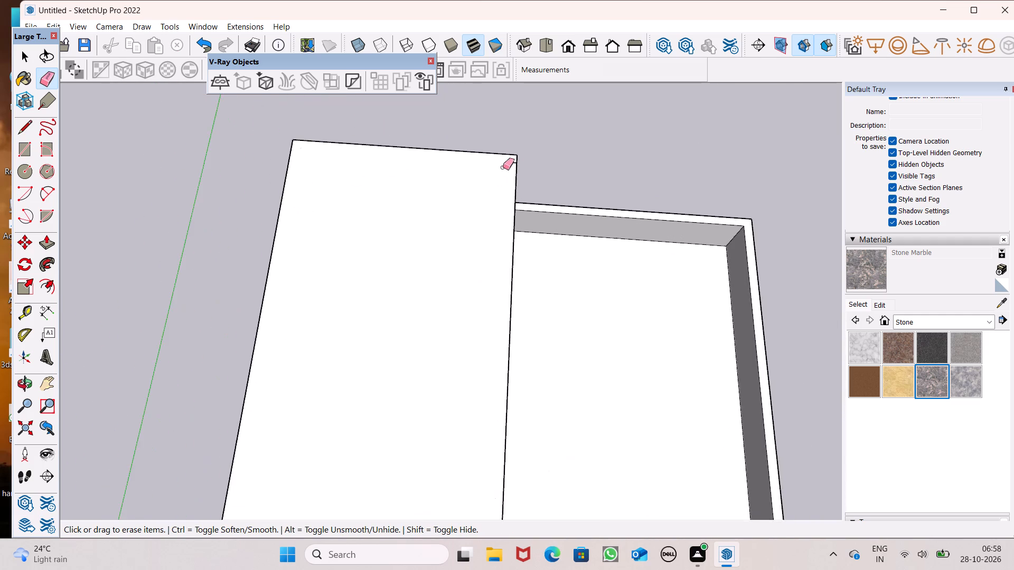
scroll(506, 159, "up", 17)
left_click_drag(524, 159, 527, 179)
Inspect the whole building from the front and both sides.
scroll(430, 157, "down", 8)
scroll(446, 124, "down", 19)
middle_click_drag(389, 386, 494, 88)
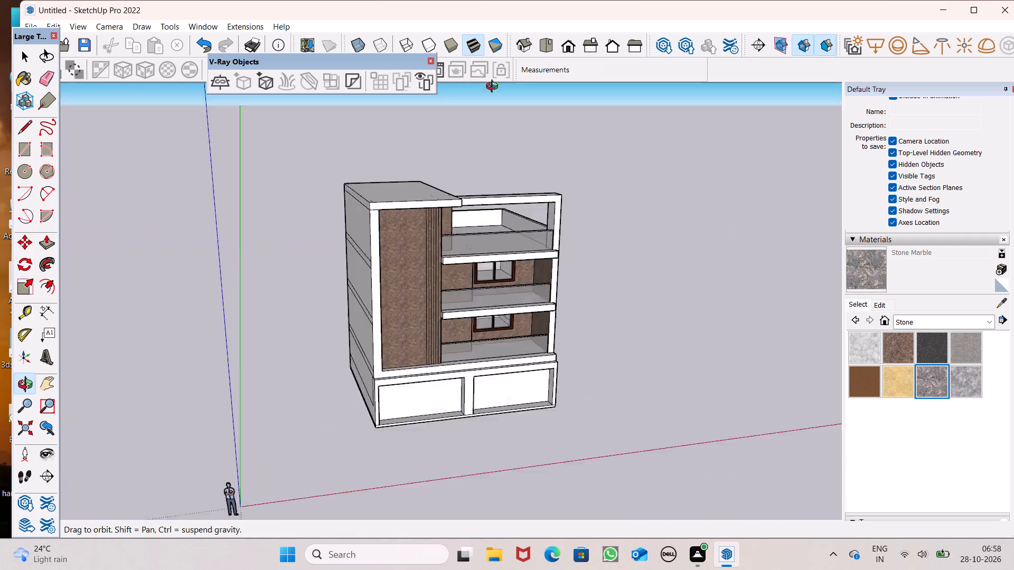
middle_click_drag(494, 88, 502, 30)
scroll(502, 30, "up", 1)
middle_click_drag(374, 270, 0, 312)
scroll(374, 270, "up", 1)
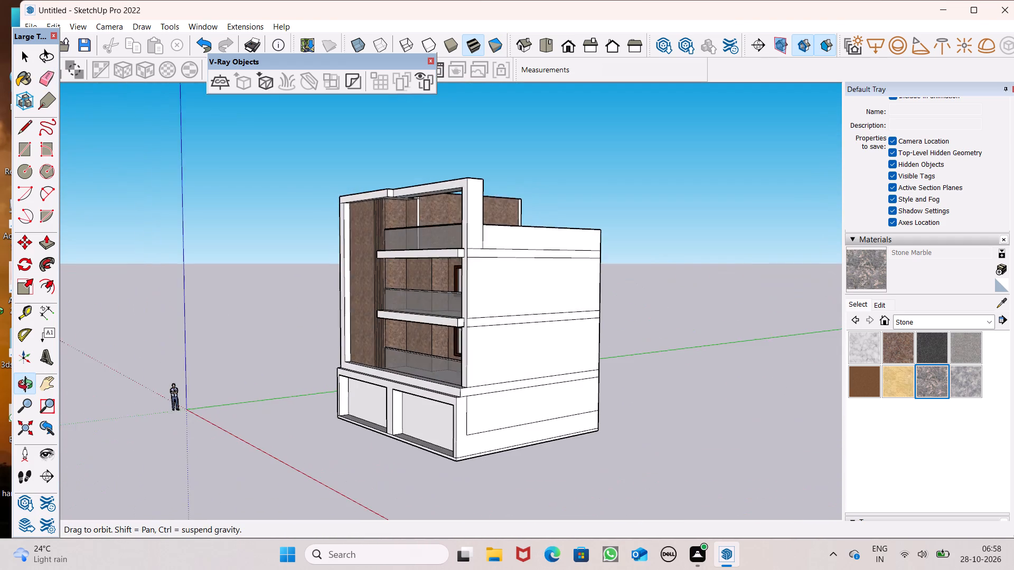
middle_click_drag(0, 312, 218, 354)
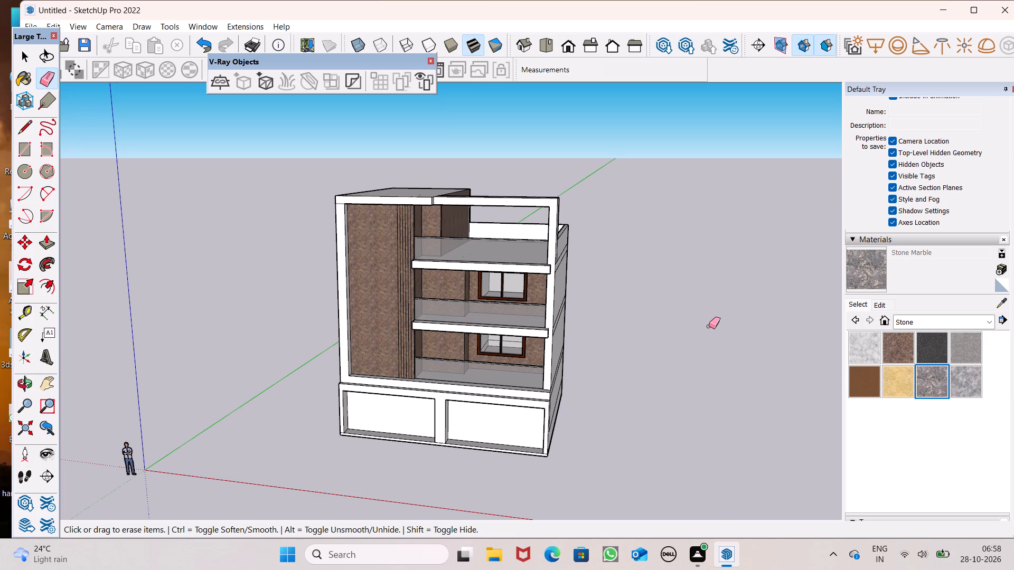
scroll(696, 292, "down", 3)
middle_click_drag(653, 317, 879, 348)
Paint the front face of the ground-floor frame with Stone Brushed Khaki.
left_click(893, 381)
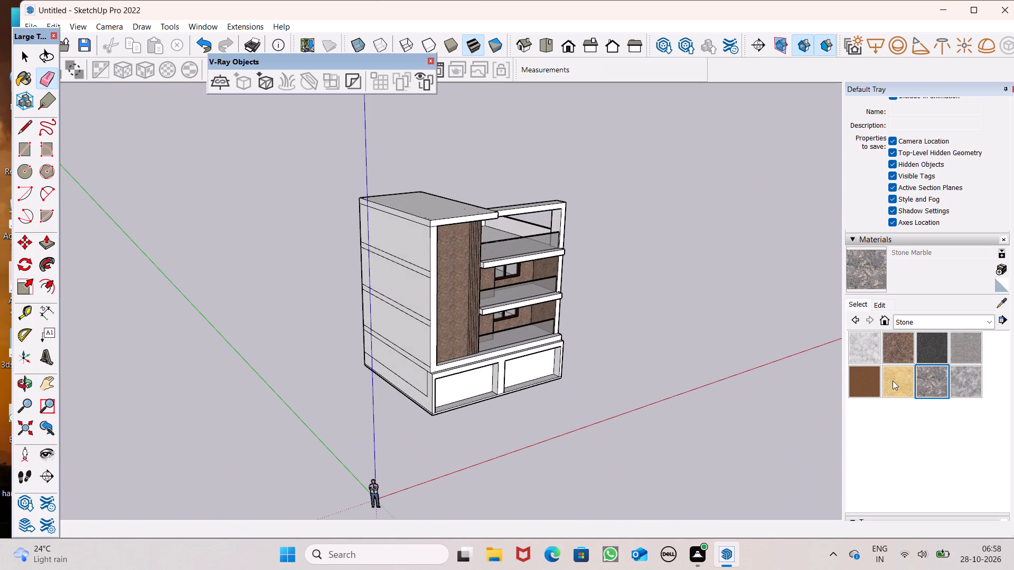
scroll(613, 367, "up", 6)
scroll(382, 405, "up", 6)
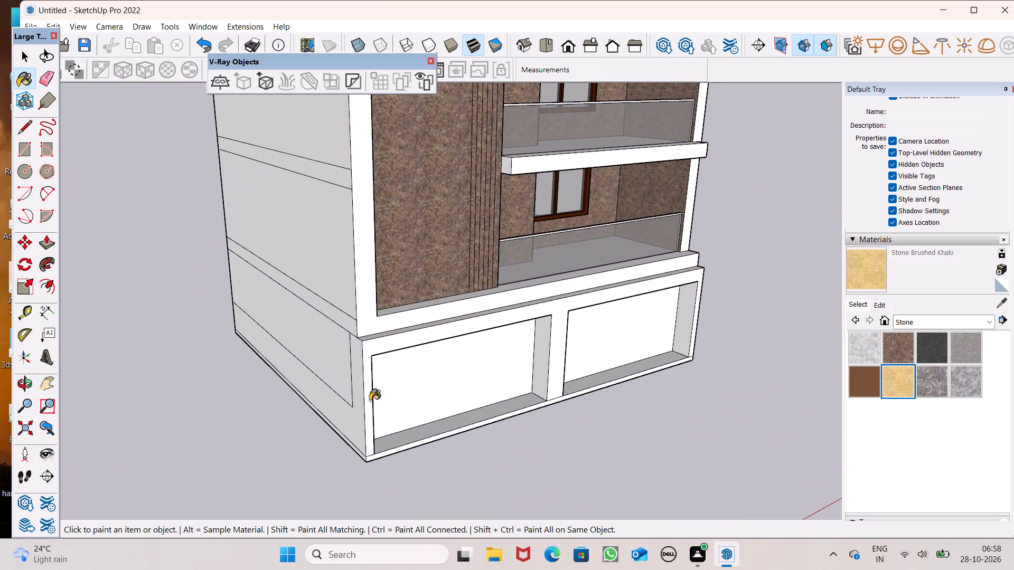
left_click(370, 401)
Paint the left recess's floor, the frame's bottom front strip and the middle post's left inner side with Stone Brushed Khaki.
scroll(500, 458, "up", 2)
middle_click_drag(500, 458, 536, 414)
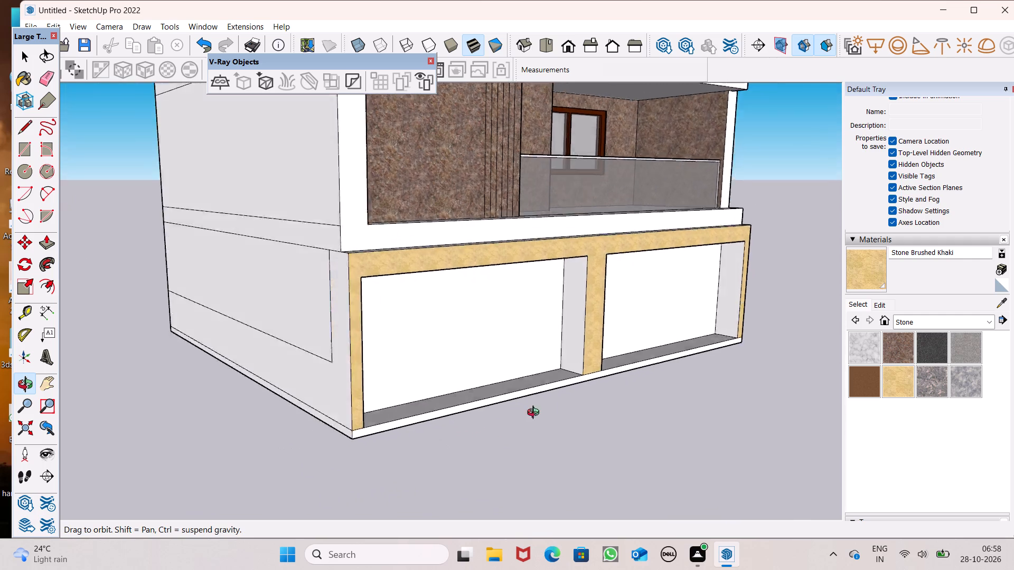
middle_click_drag(536, 414, 596, 437)
scroll(596, 437, "up", 6)
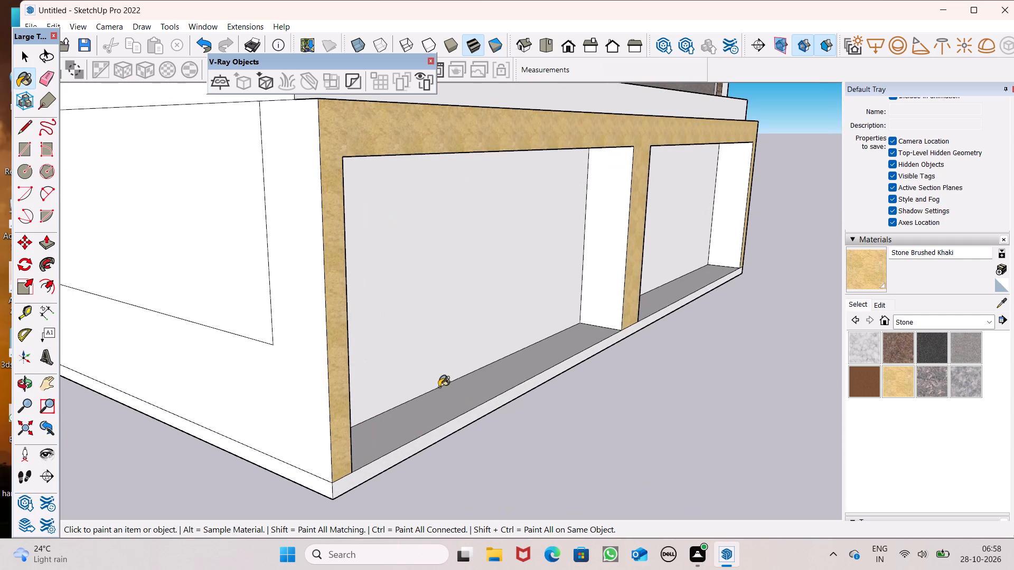
left_click(440, 405)
left_click_drag(463, 428, 463, 419)
scroll(553, 301, "up", 4)
left_click(632, 277)
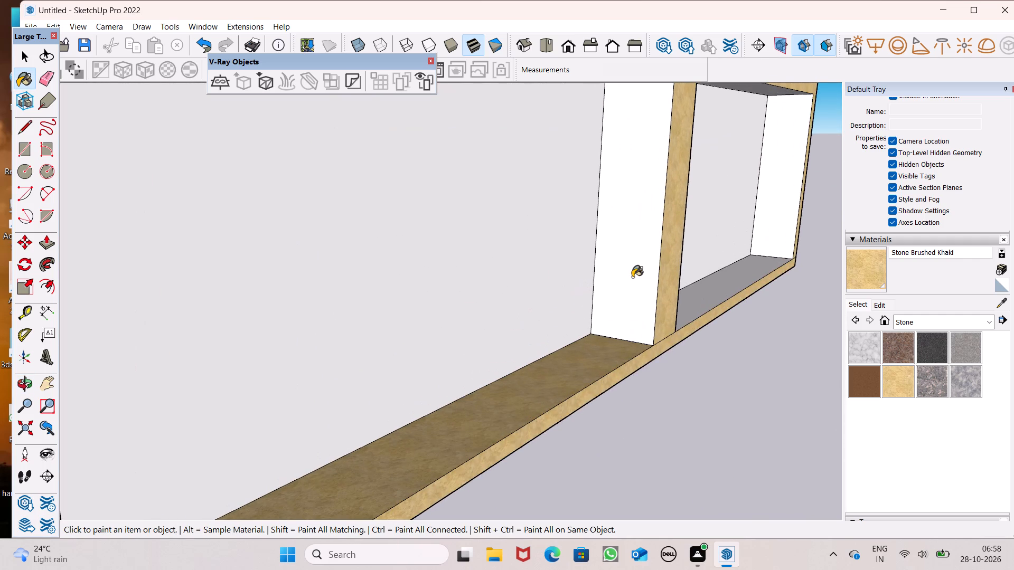
Paint the middle post's right inner side, the right recess's floor and the left recess's outer side with Stone Brushed Khaki.
scroll(622, 271, "down", 4)
middle_click_drag(671, 311, 393, 322)
scroll(460, 331, "up", 1)
middle_click_drag(460, 331, 295, 371)
scroll(295, 371, "up", 1)
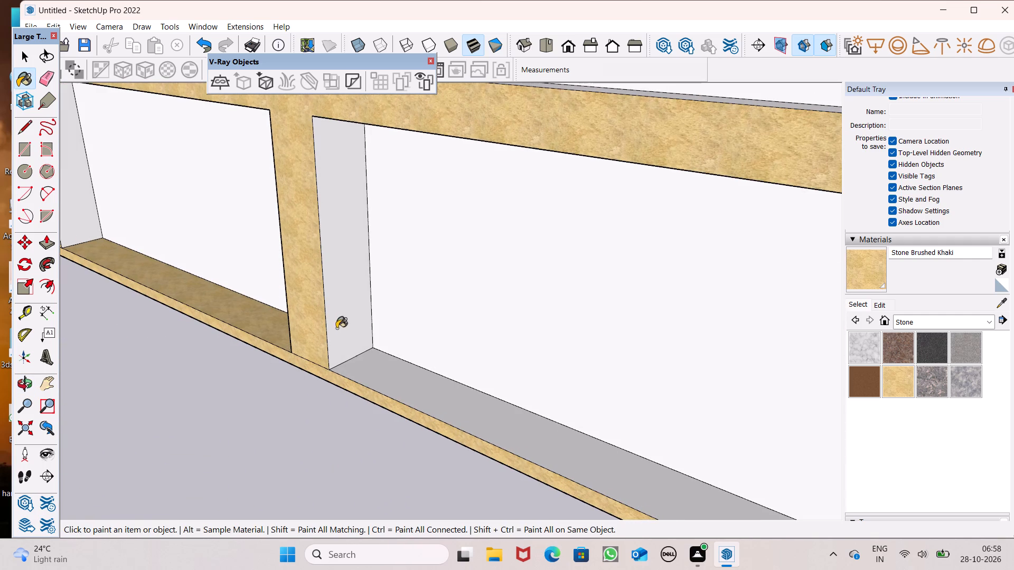
left_click(342, 326)
left_click(391, 383)
scroll(265, 317, "down", 5)
left_click(132, 223)
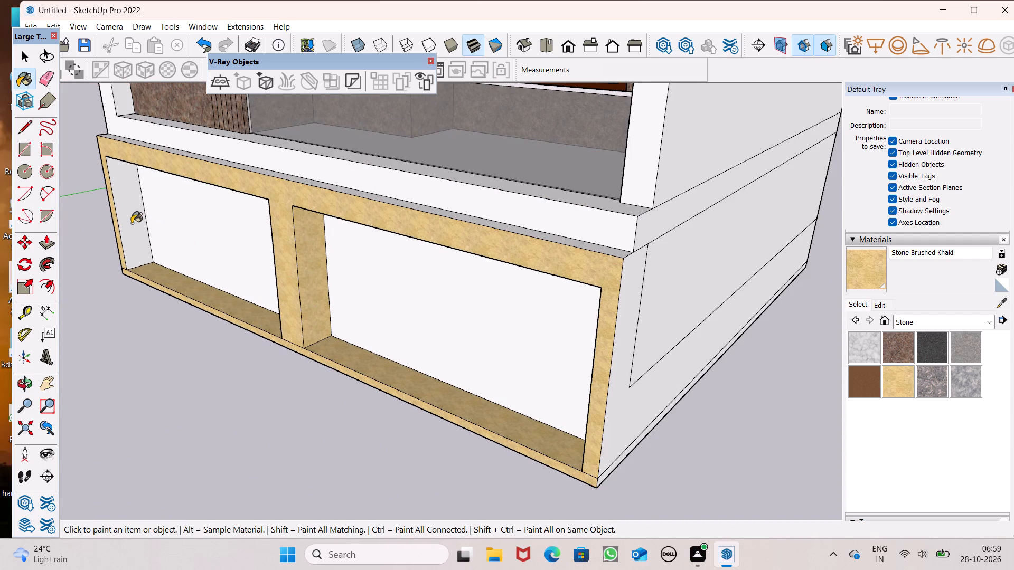
Paint the undersides of the top band in both recesses and the right recess's outer side with Stone Brushed Khaki.
scroll(220, 247, "down", 4)
middle_click_drag(259, 294, 543, 36)
scroll(407, 103, "up", 5)
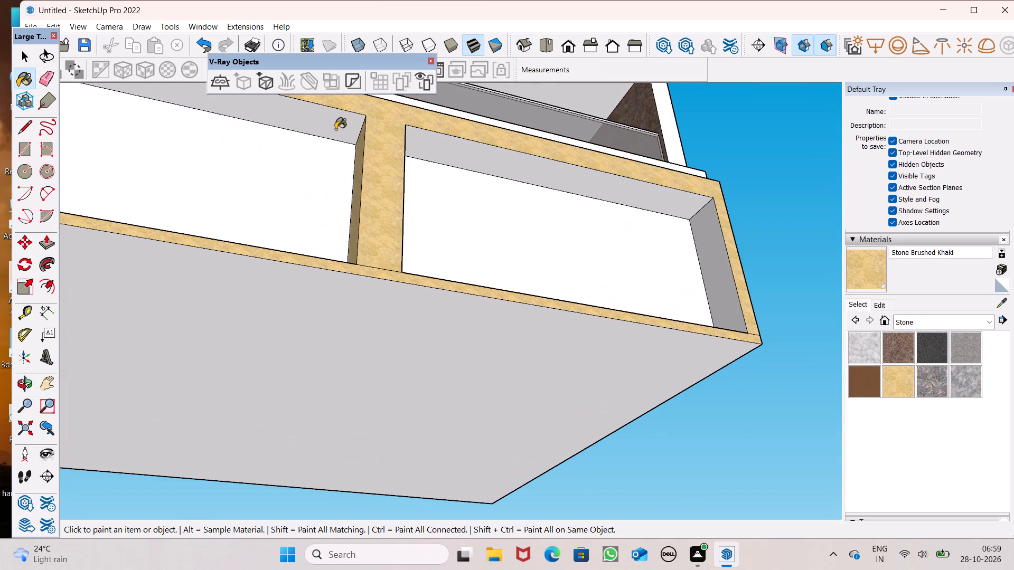
left_click(335, 129)
left_click(414, 140)
middle_click_drag(503, 237, 656, 326)
scroll(525, 263, "up", 1)
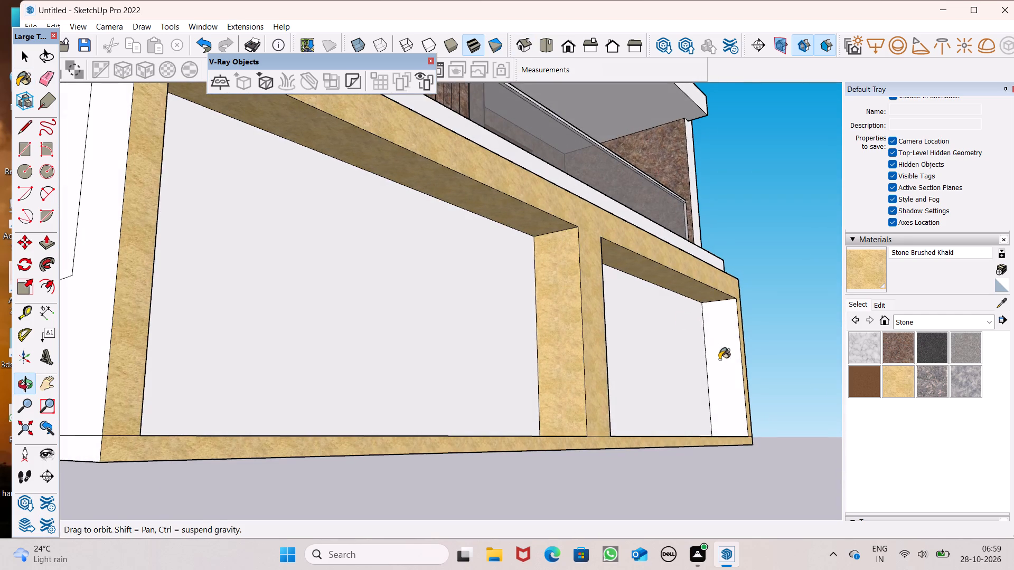
left_click(727, 365)
Examine the painted ground-floor frame and its two recesses from the front and sides.
scroll(579, 337, "down", 6)
middle_click_drag(548, 368, 294, 478)
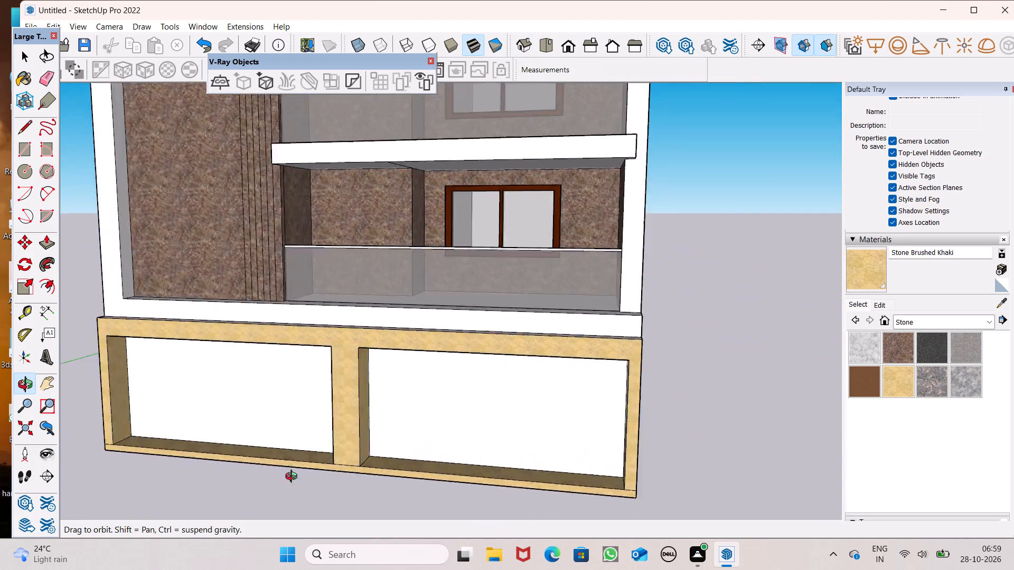
middle_click_drag(294, 478, 401, 472)
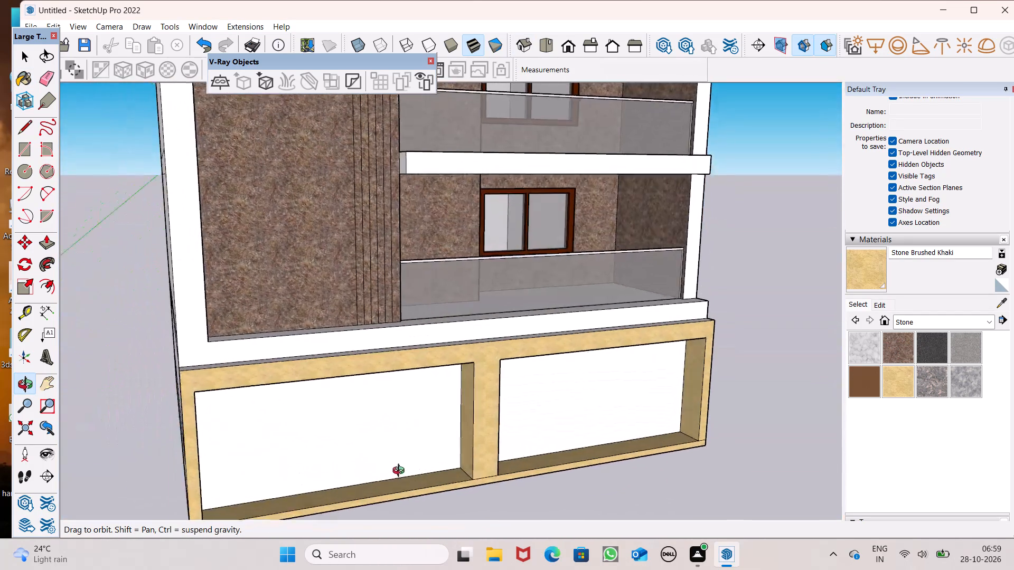
middle_click_drag(401, 472, 339, 443)
scroll(529, 273, "down", 5)
middle_click_drag(554, 327, 557, 370)
scroll(557, 370, "up", 1)
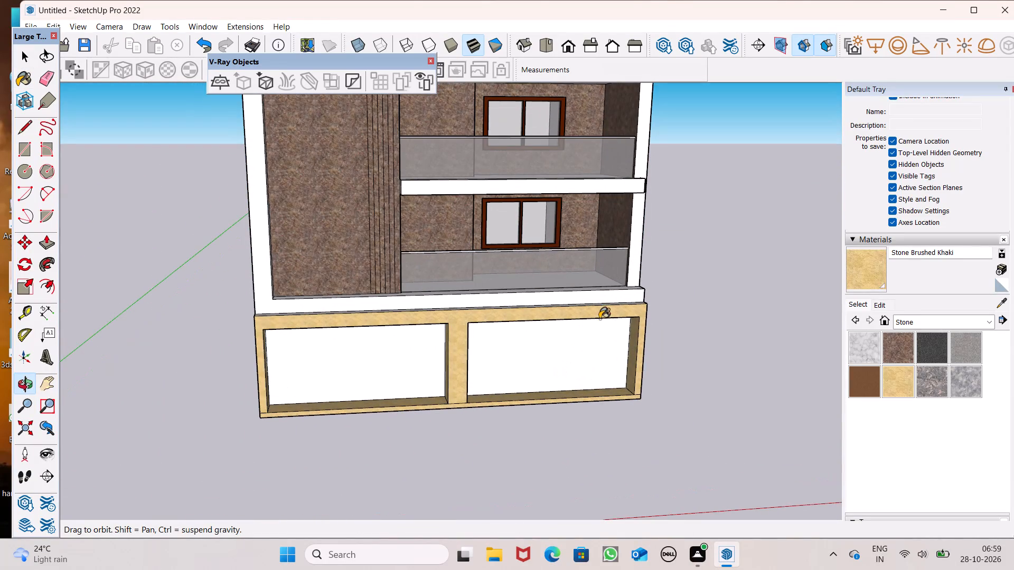
scroll(614, 320, "down", 1)
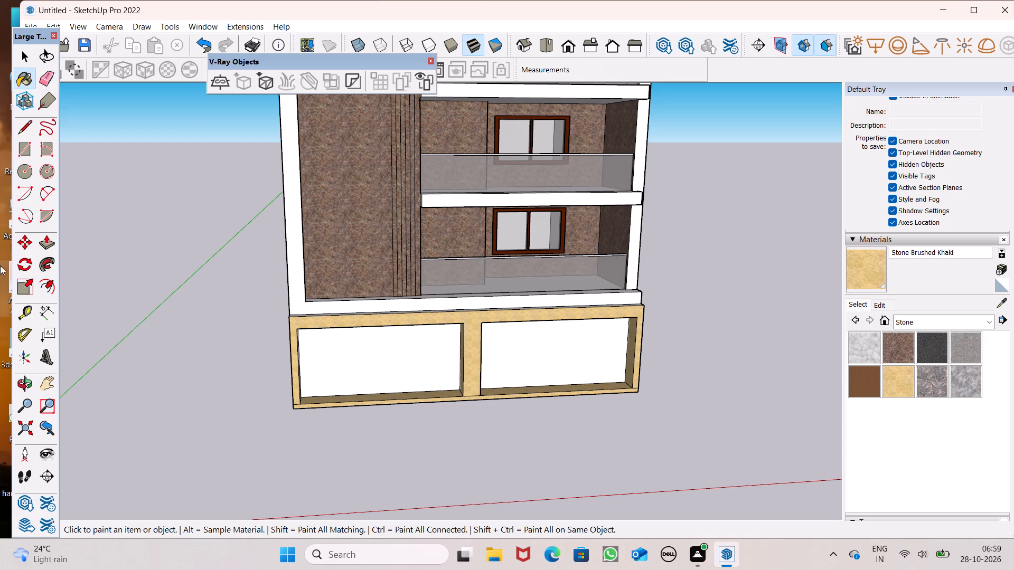
Draw a vertical line down the middle of the left recessed panel, from its top edge to its bottom edge.
left_click(24, 126)
middle_click_drag(354, 467, 355, 351)
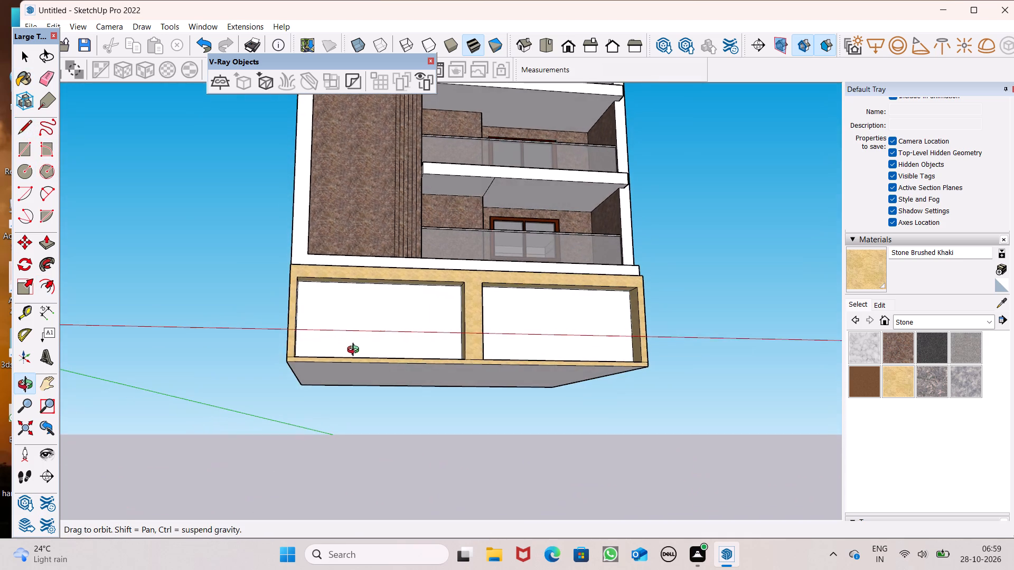
middle_click_drag(355, 351, 348, 347)
scroll(353, 291, "up", 7)
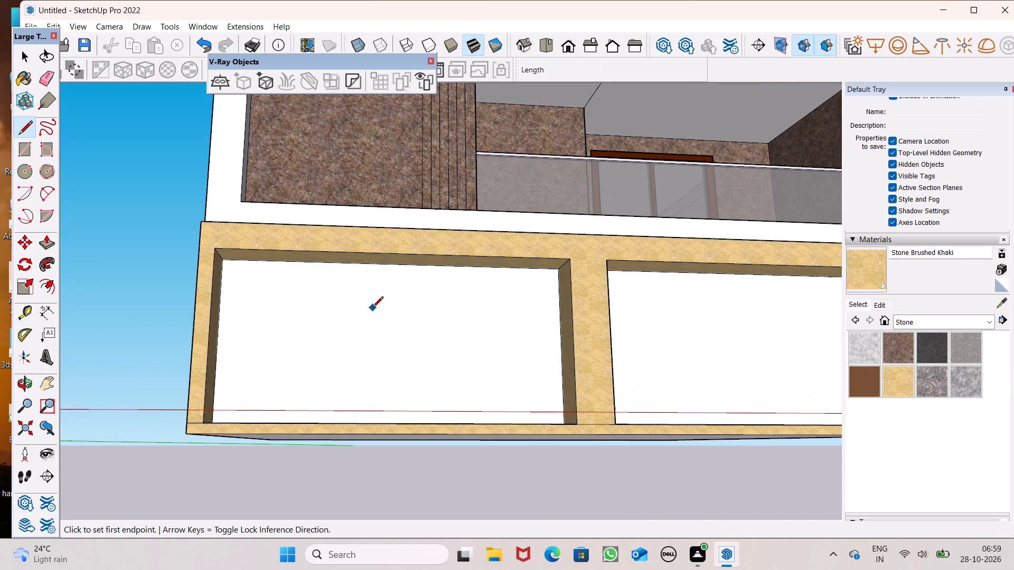
left_click(399, 265)
middle_click_drag(415, 335, 408, 443)
scroll(409, 443, "up", 1)
scroll(414, 379, "down", 6)
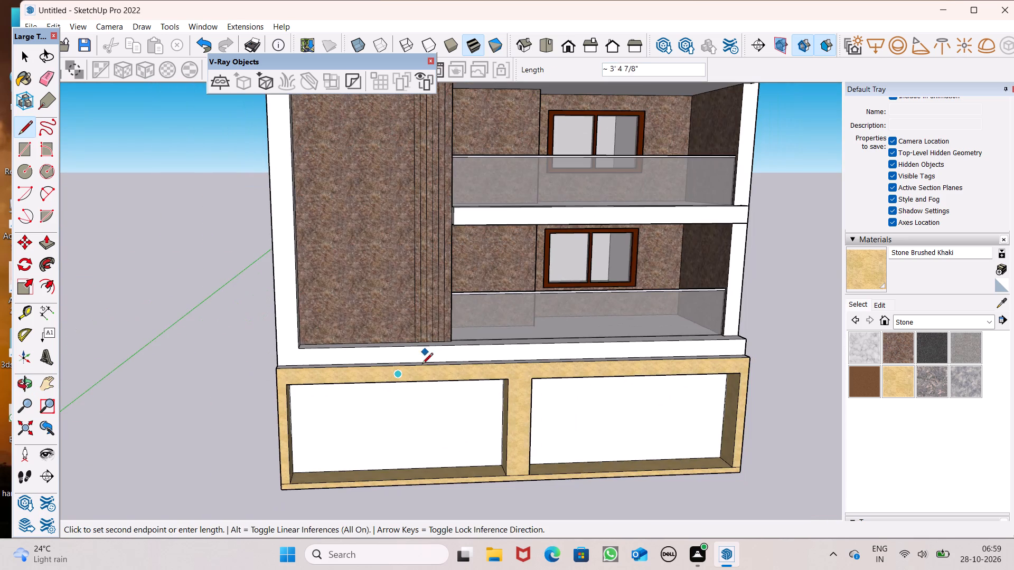
scroll(416, 396, "down", 7)
scroll(410, 442, "up", 13)
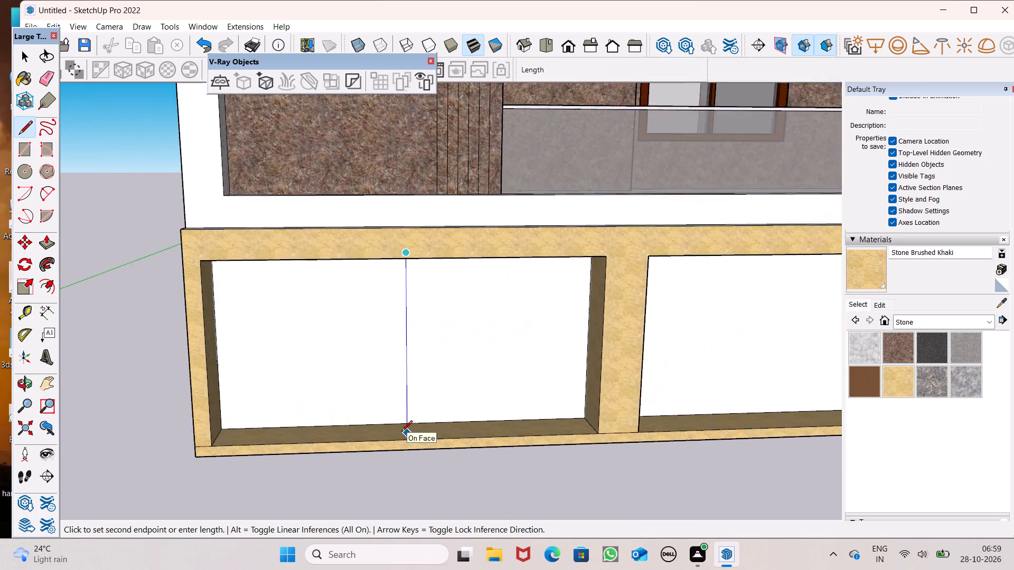
scroll(400, 427, "up", 7)
left_click(411, 420)
scroll(451, 388, "down", 5)
key("space")
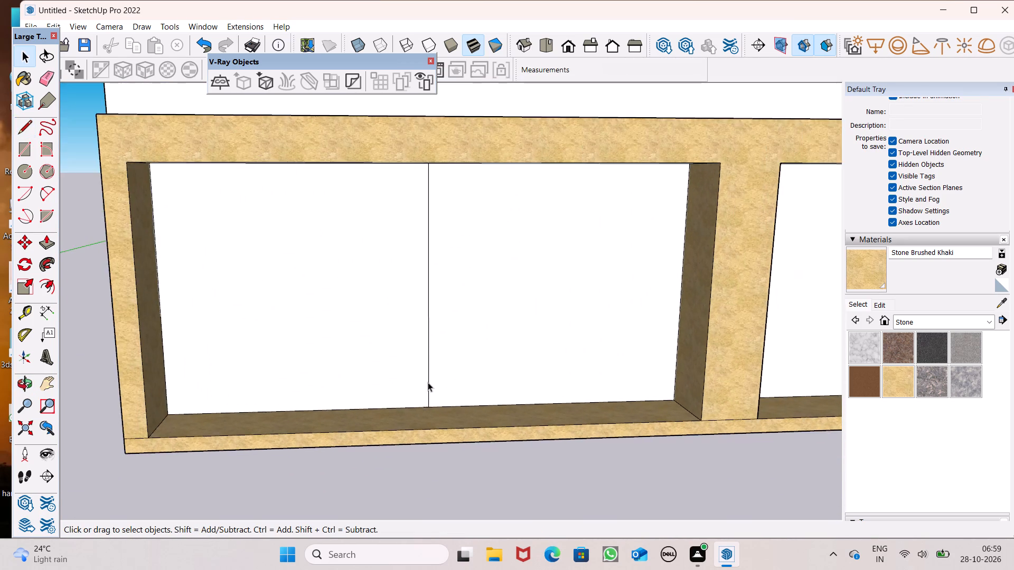
Copy the left recessed panel's vertical centre line sideways to make a parallel pair about 4 5/16" apart.
scroll(428, 382, "up", 6)
left_click(430, 418)
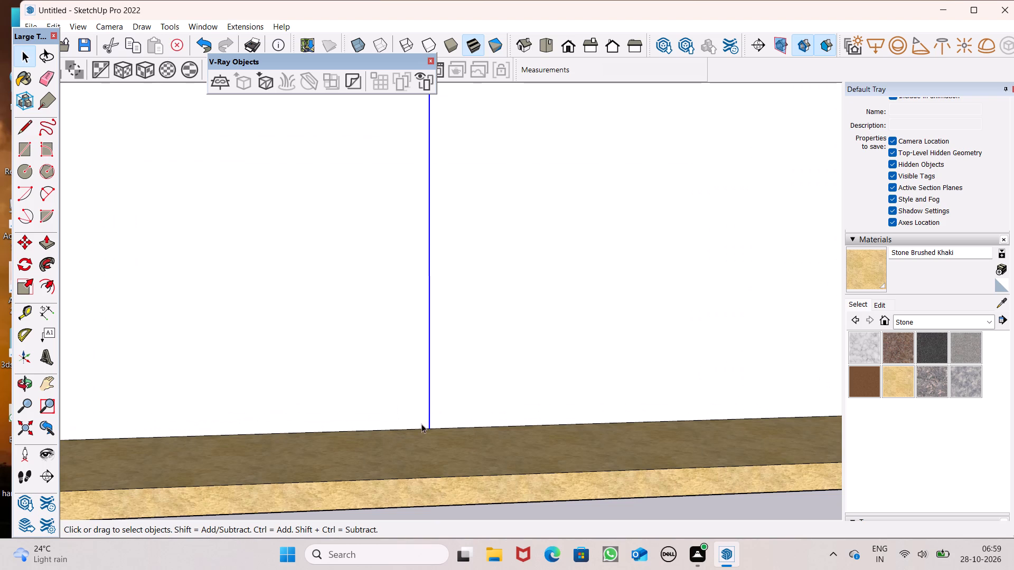
key("m")
key("Return")
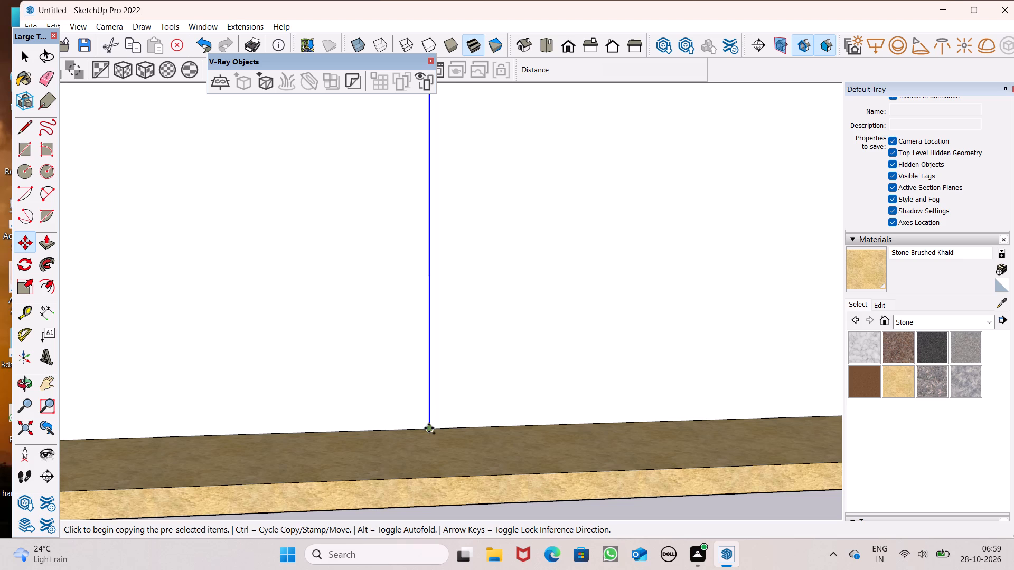
left_click_drag(433, 428, 417, 426)
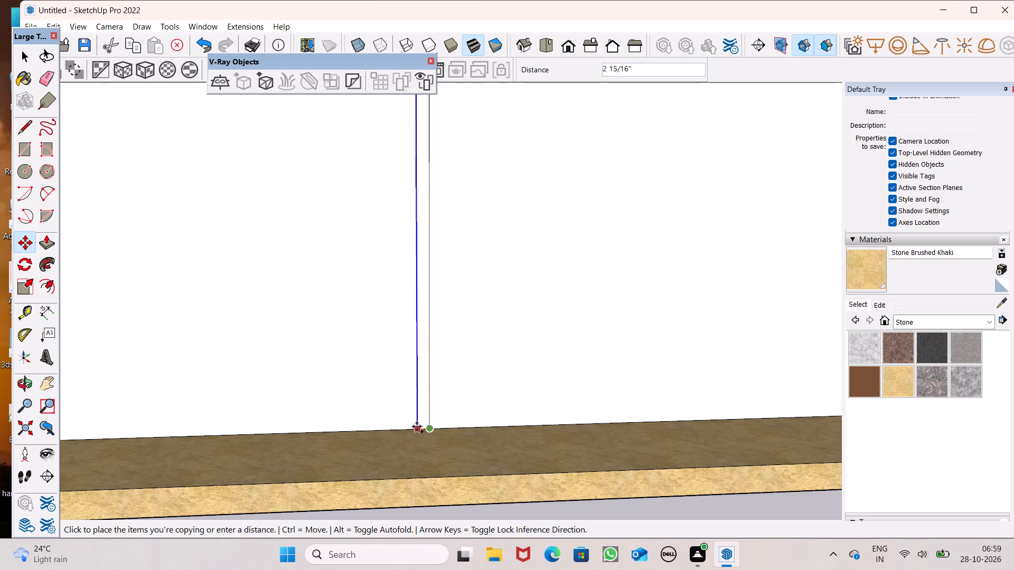
left_click_drag(417, 426, 412, 427)
left_click_drag(415, 429, 430, 430, "ctrl")
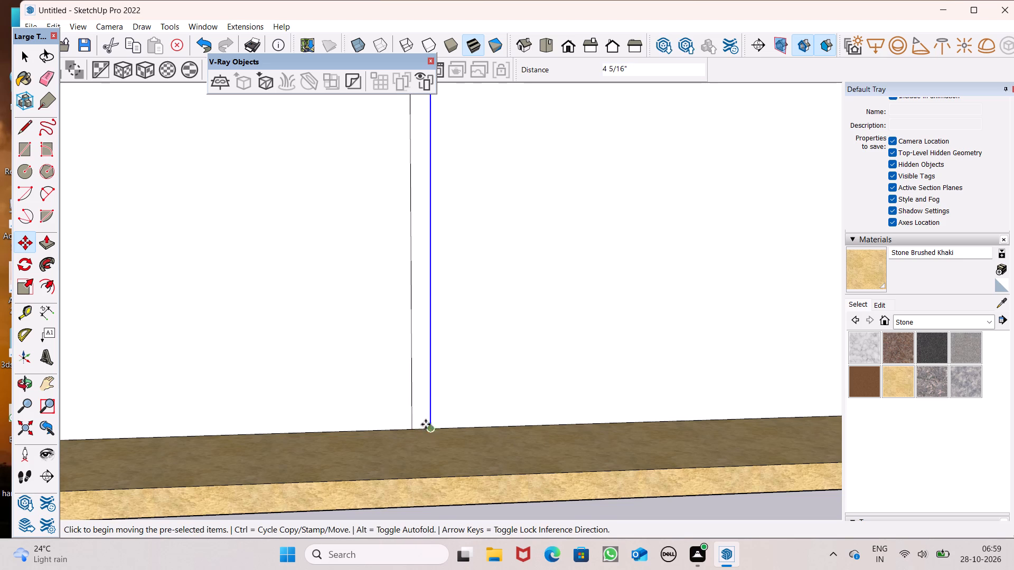
scroll(398, 370, "down", 14)
key("space")
left_click(423, 426)
scroll(290, 345, "down", 3)
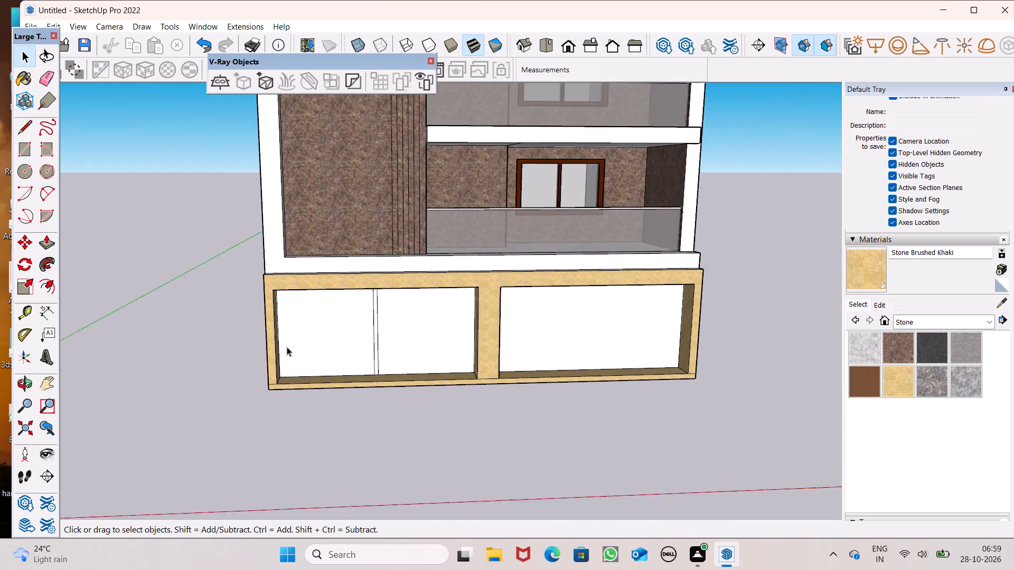
scroll(287, 347, "down", 2)
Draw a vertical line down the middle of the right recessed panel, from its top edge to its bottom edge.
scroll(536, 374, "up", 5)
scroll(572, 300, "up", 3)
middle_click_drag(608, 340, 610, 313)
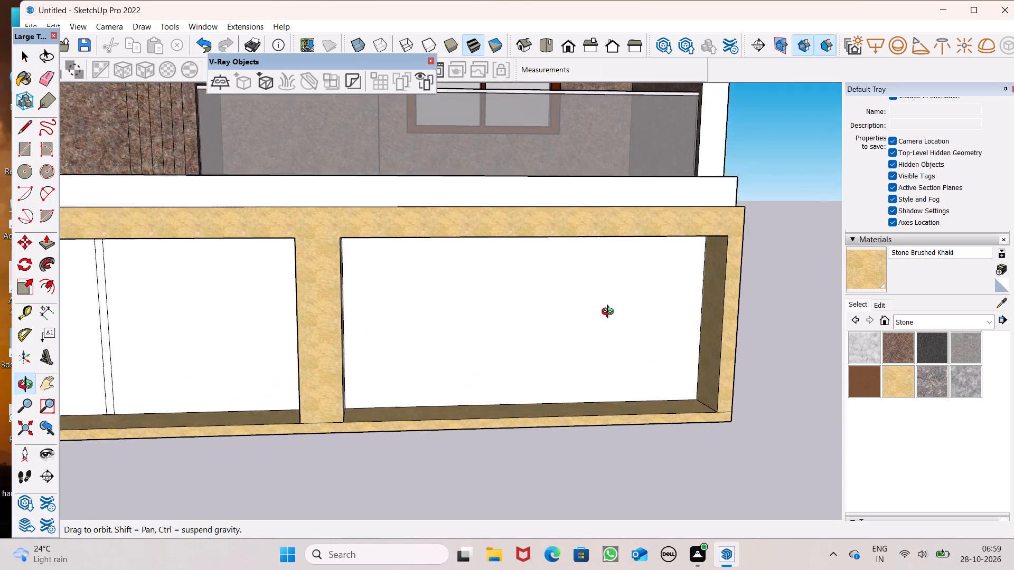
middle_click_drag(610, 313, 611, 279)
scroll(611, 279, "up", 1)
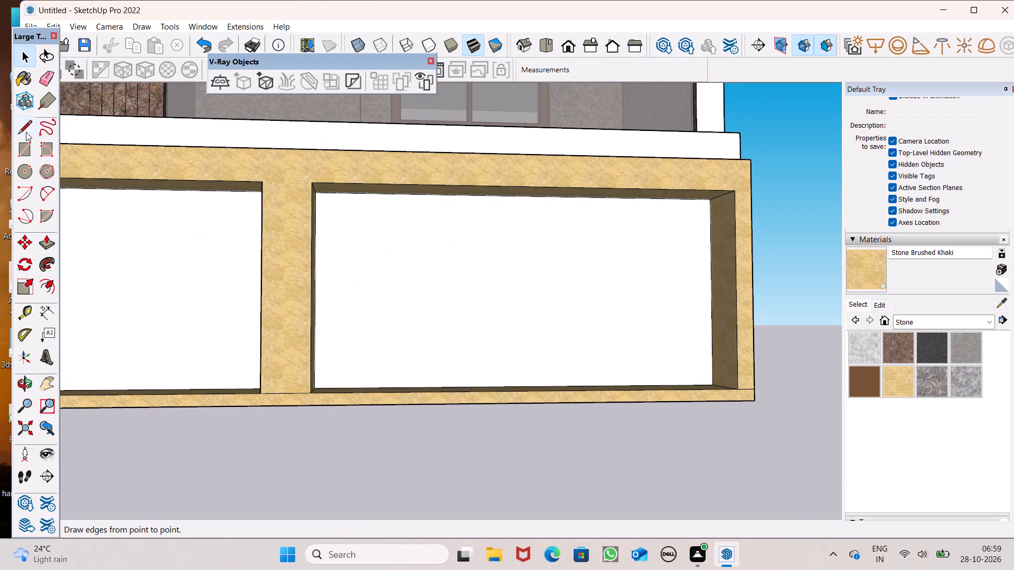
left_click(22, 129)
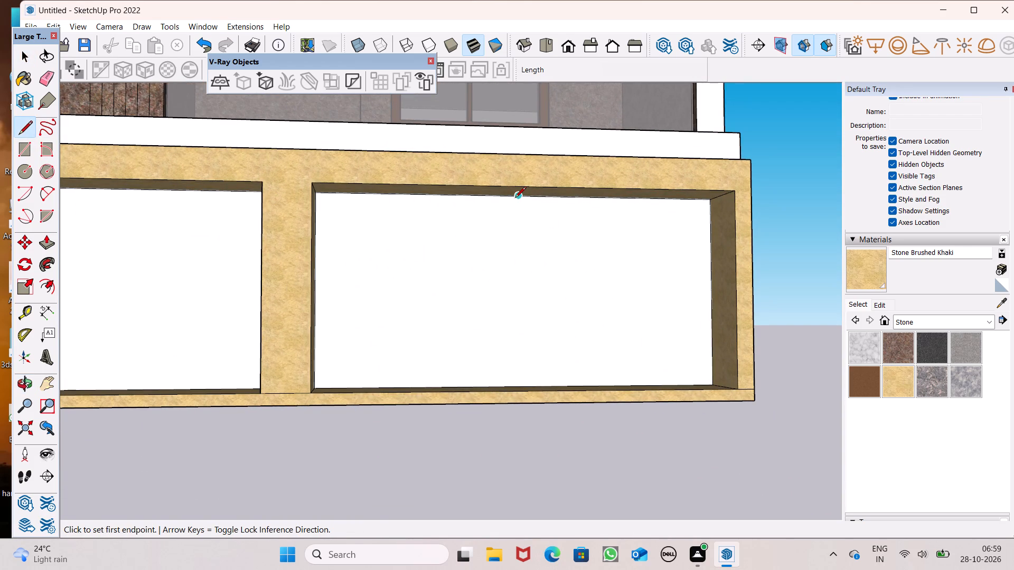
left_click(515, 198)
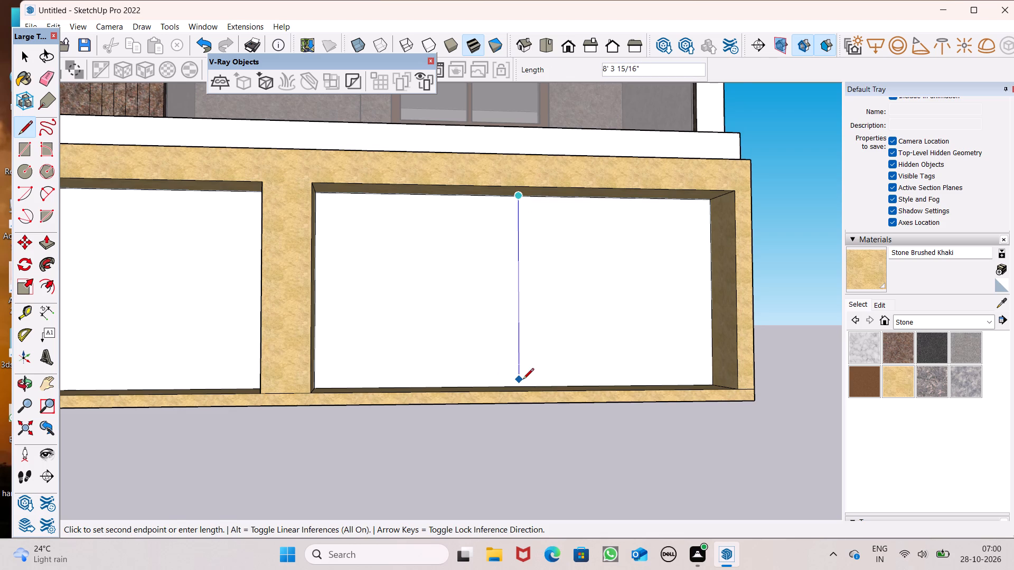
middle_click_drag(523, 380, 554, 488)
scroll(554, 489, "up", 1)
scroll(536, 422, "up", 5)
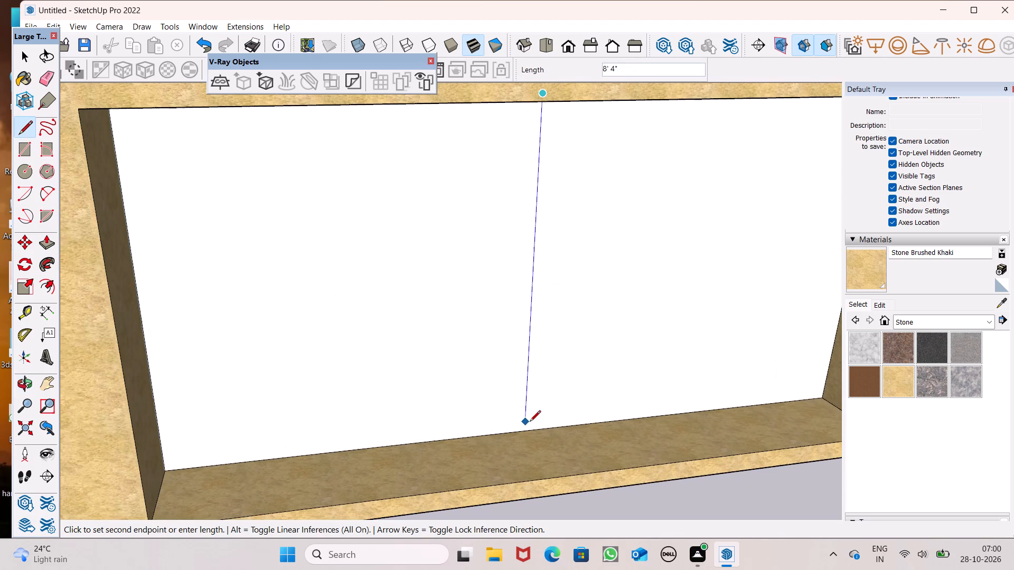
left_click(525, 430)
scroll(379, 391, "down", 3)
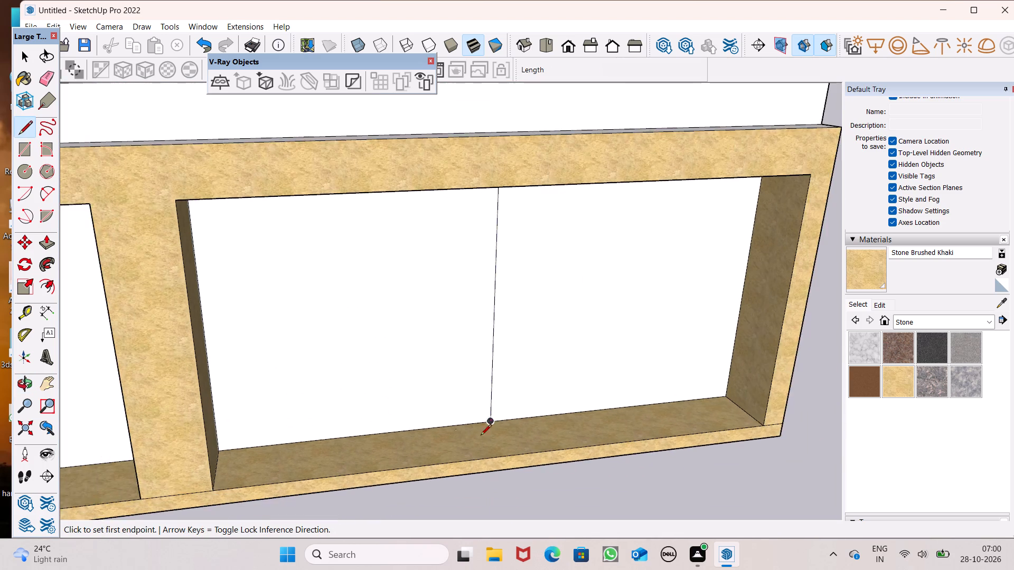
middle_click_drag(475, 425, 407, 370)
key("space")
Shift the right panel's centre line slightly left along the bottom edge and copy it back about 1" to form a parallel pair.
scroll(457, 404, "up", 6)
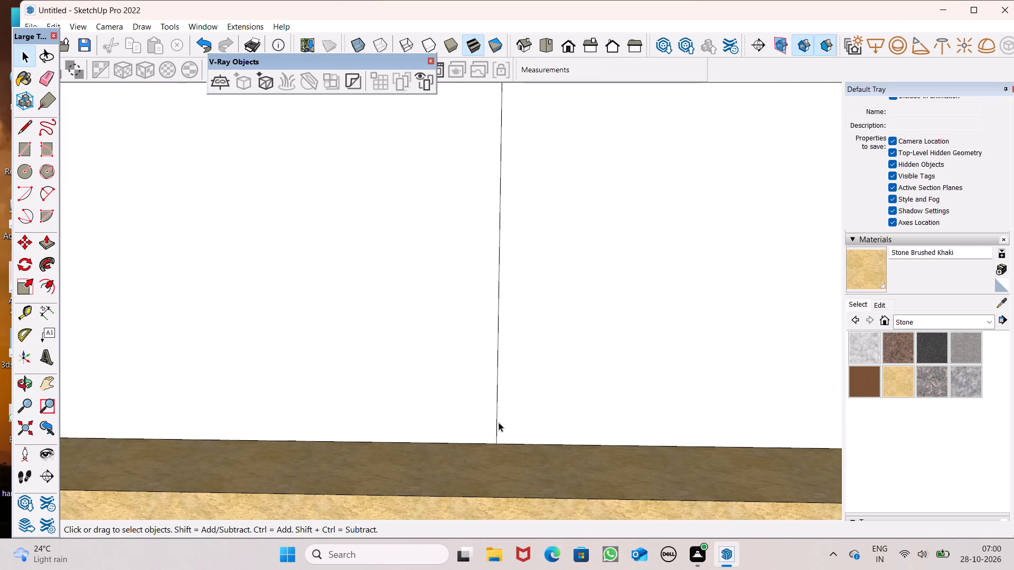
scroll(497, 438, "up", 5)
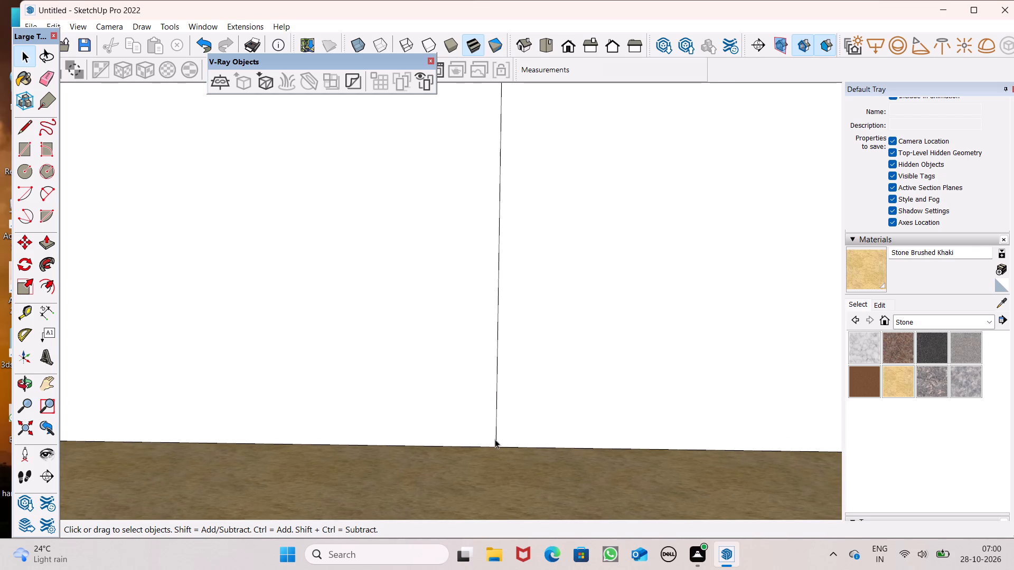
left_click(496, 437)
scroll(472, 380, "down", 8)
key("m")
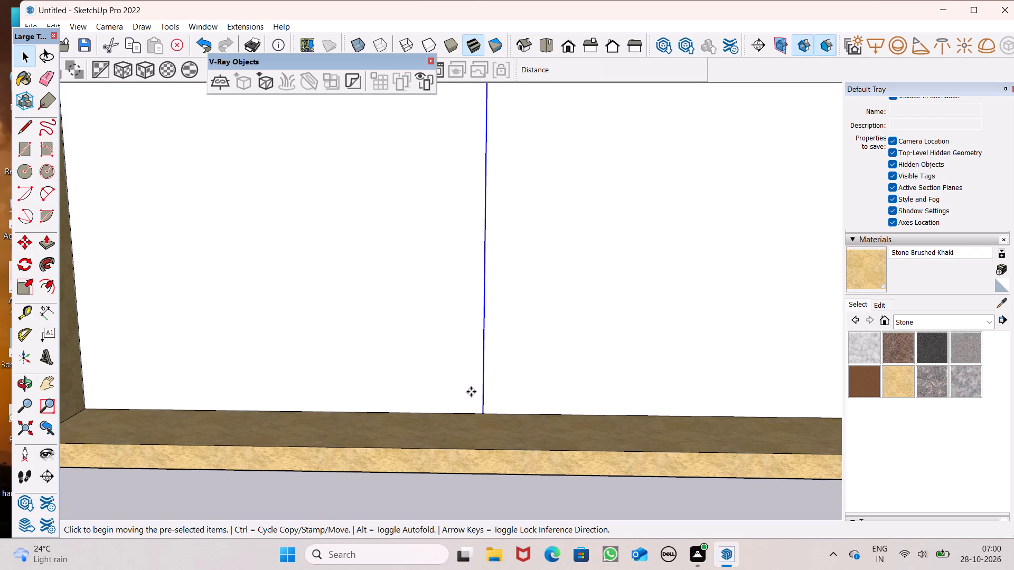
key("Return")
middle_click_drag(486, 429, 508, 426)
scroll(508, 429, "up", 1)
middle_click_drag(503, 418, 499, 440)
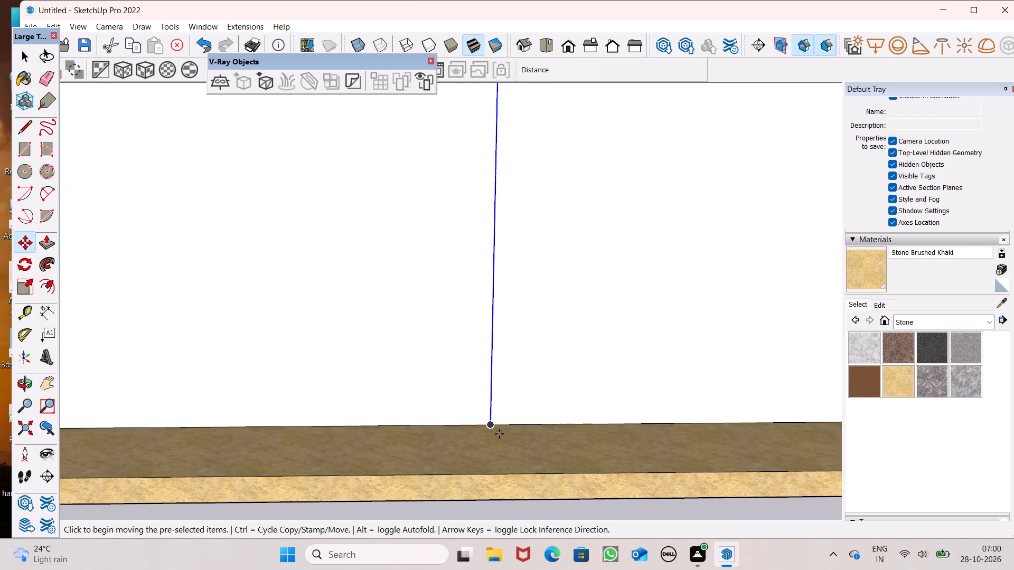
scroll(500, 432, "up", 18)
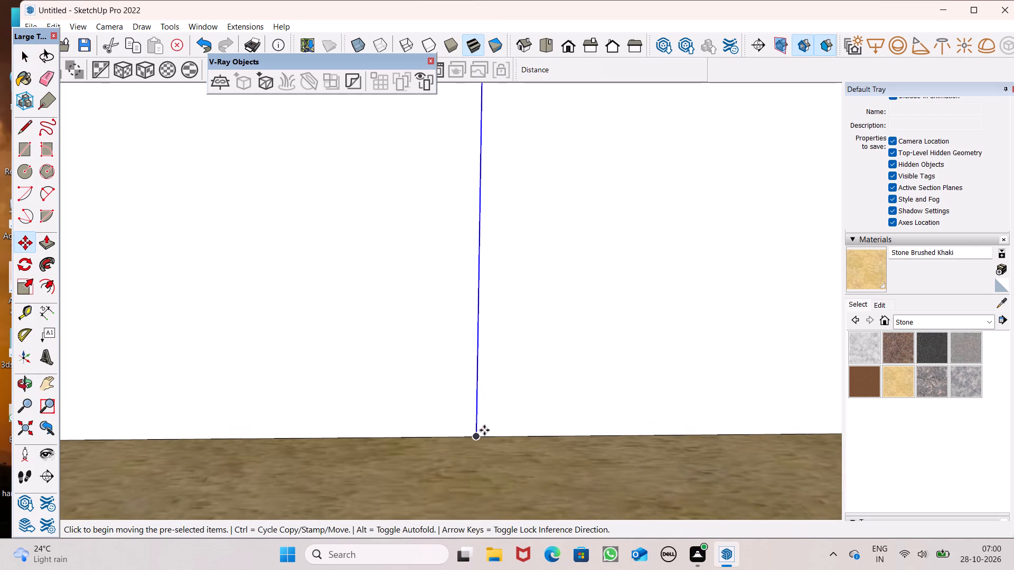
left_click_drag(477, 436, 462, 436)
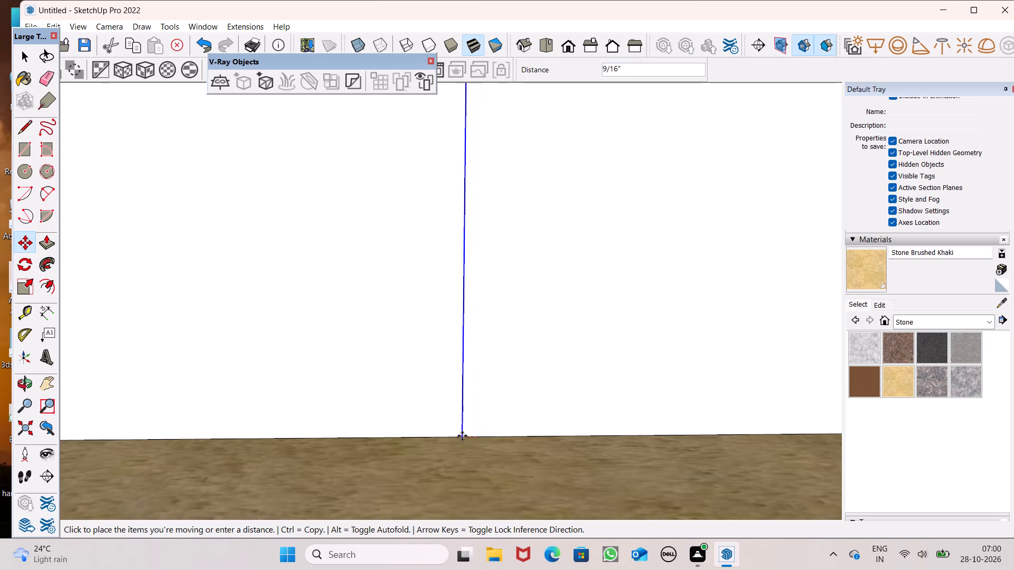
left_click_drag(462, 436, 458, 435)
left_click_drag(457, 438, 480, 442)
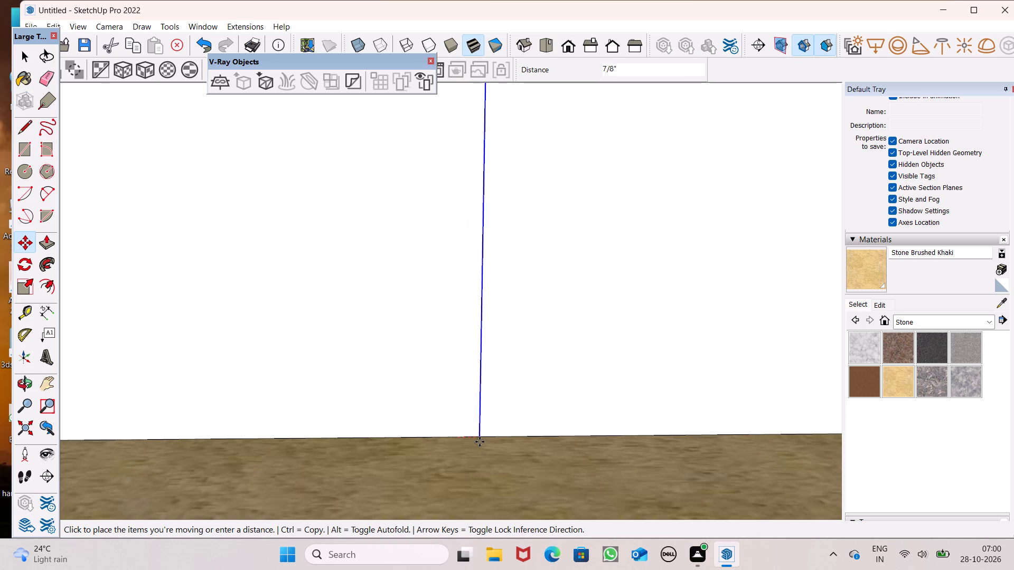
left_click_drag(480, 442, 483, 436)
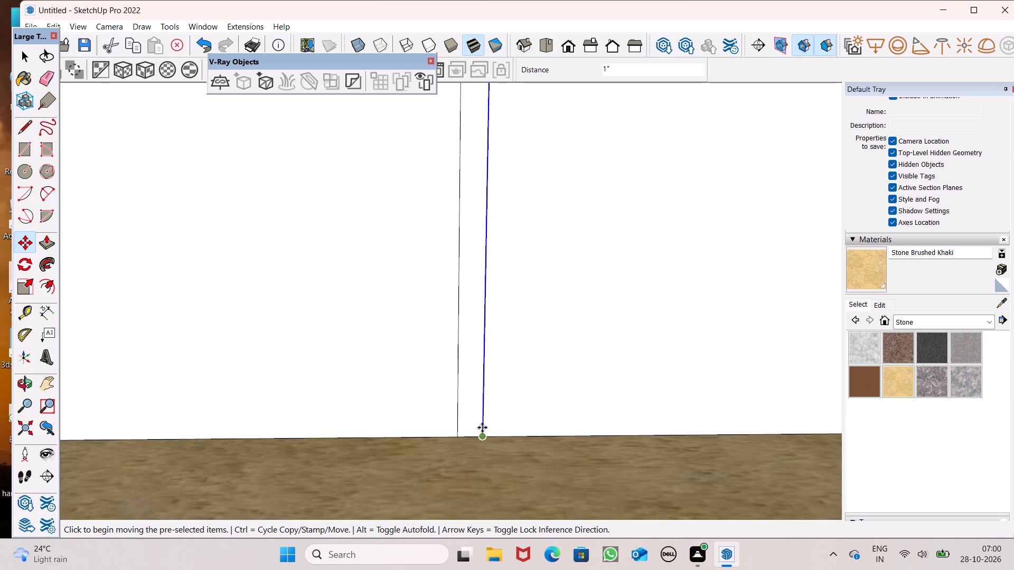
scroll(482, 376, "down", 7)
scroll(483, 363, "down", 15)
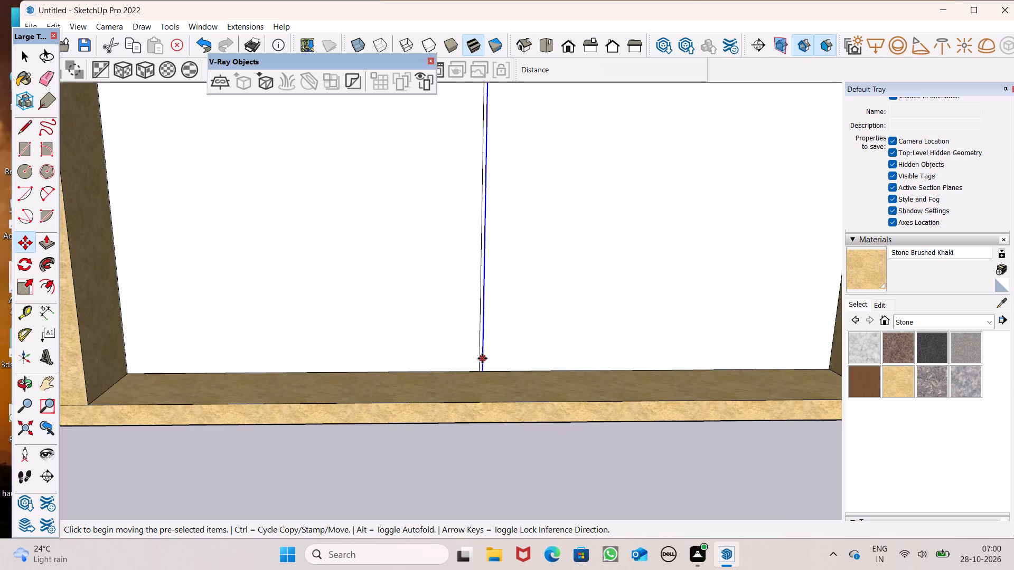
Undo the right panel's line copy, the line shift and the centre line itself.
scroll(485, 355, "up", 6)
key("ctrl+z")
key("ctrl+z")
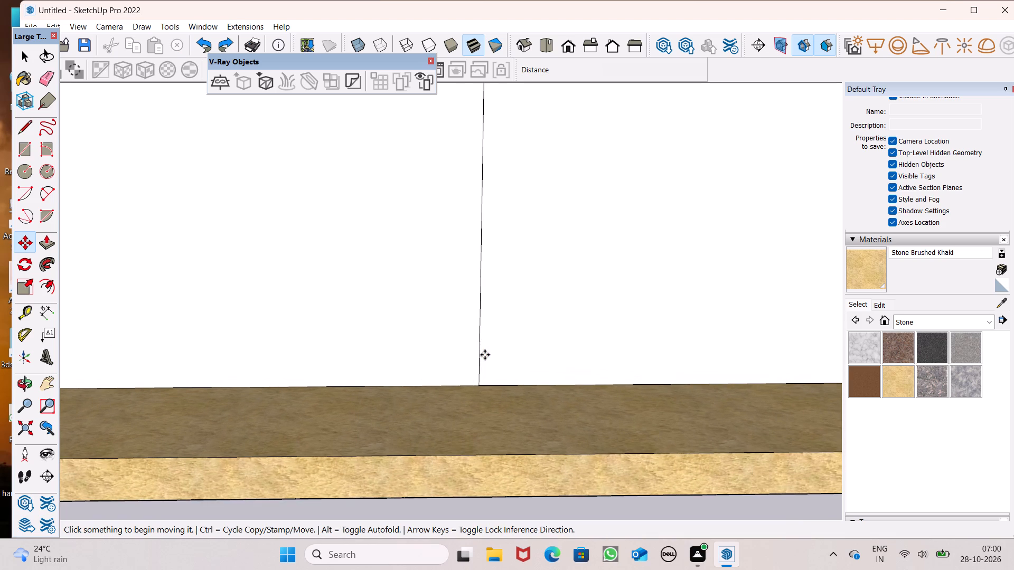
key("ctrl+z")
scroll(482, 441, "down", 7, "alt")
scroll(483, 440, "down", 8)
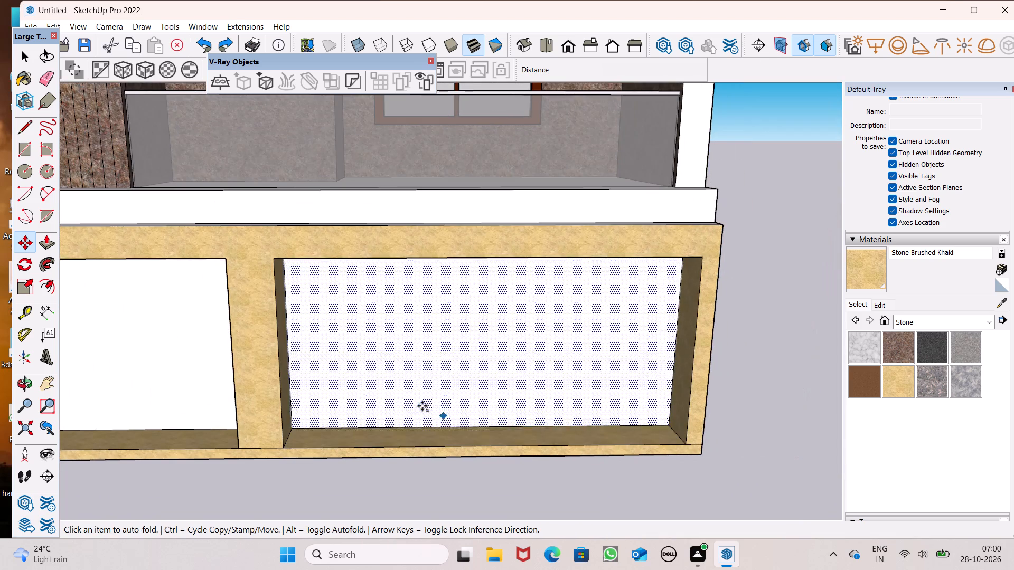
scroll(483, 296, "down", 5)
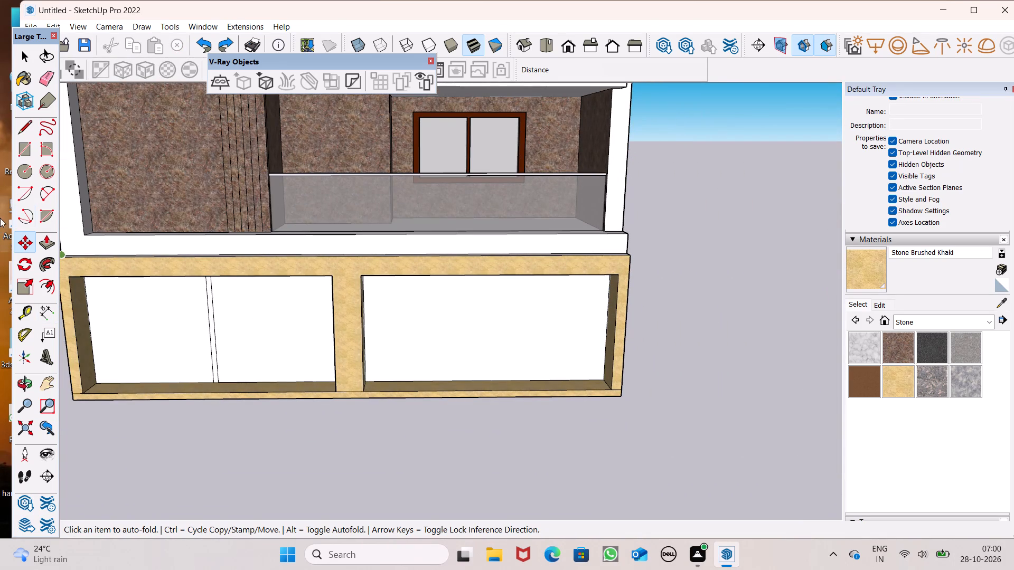
Draw a vertical line down the middle of the right recessed panel, from the midpoint of its top edge to its bottom edge.
left_click(22, 126)
middle_click_drag(433, 322, 545, 132)
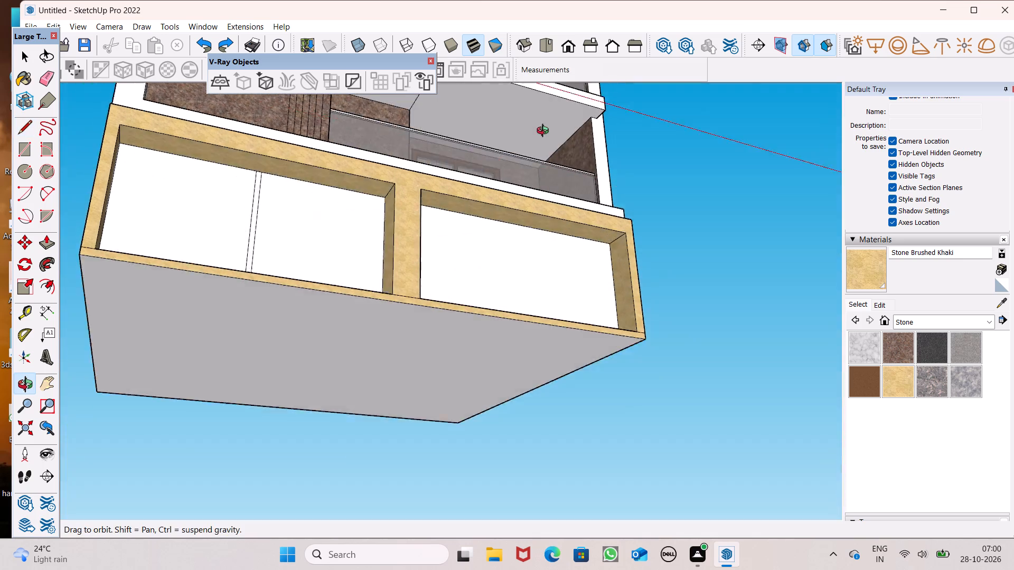
middle_click_drag(545, 132, 546, 130)
scroll(546, 131, "up", 1)
scroll(540, 270, "up", 5)
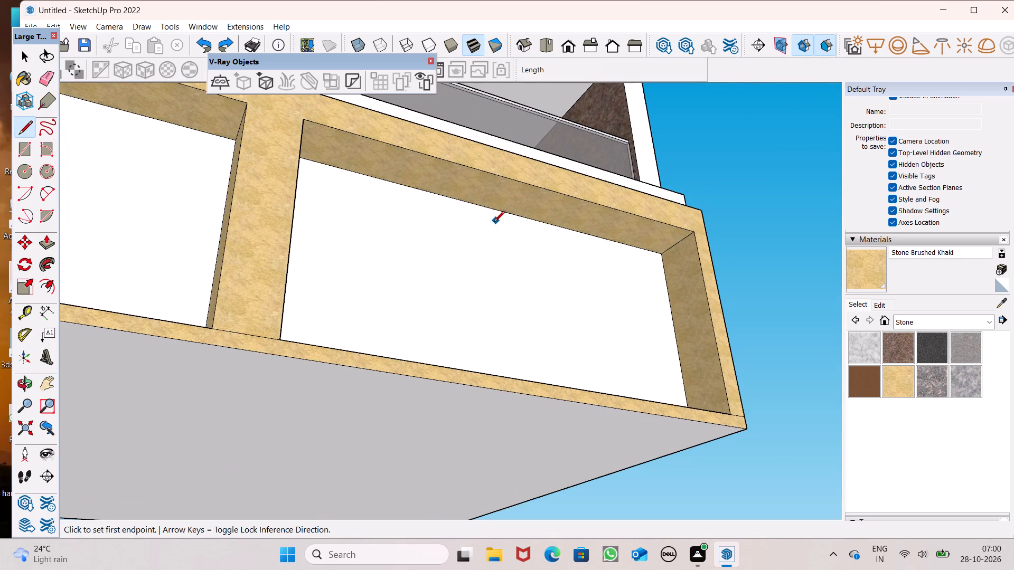
left_click(494, 210)
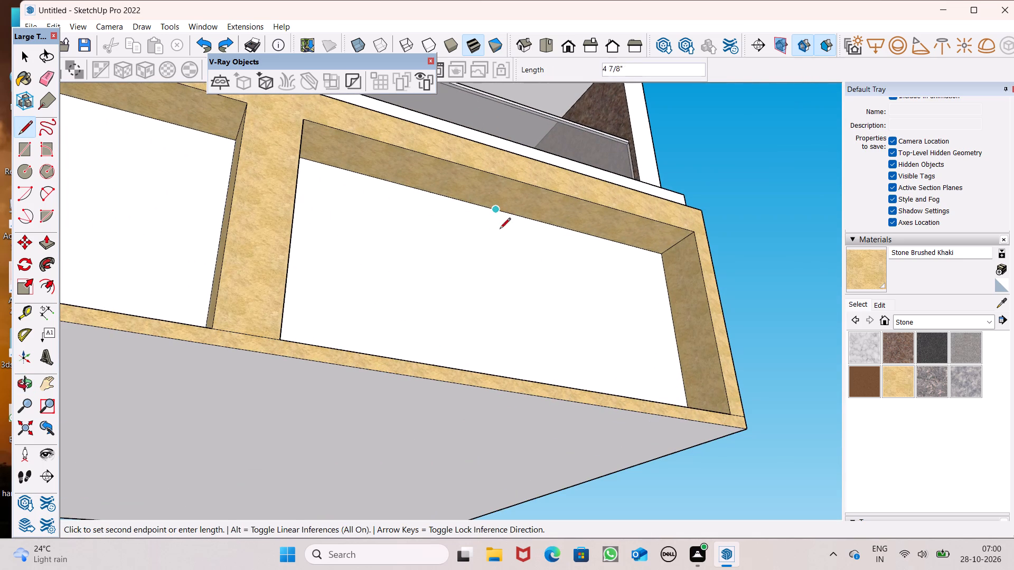
scroll(514, 253, "down", 1)
middle_click_drag(520, 277, 503, 362)
scroll(479, 308, "down", 6)
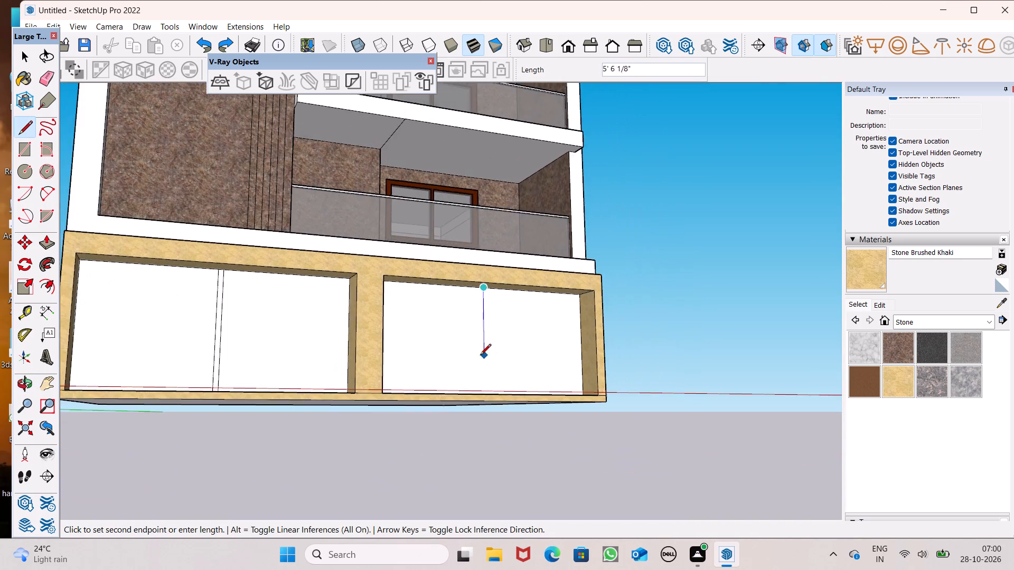
middle_click_drag(478, 358, 442, 542)
scroll(444, 485, "up", 8)
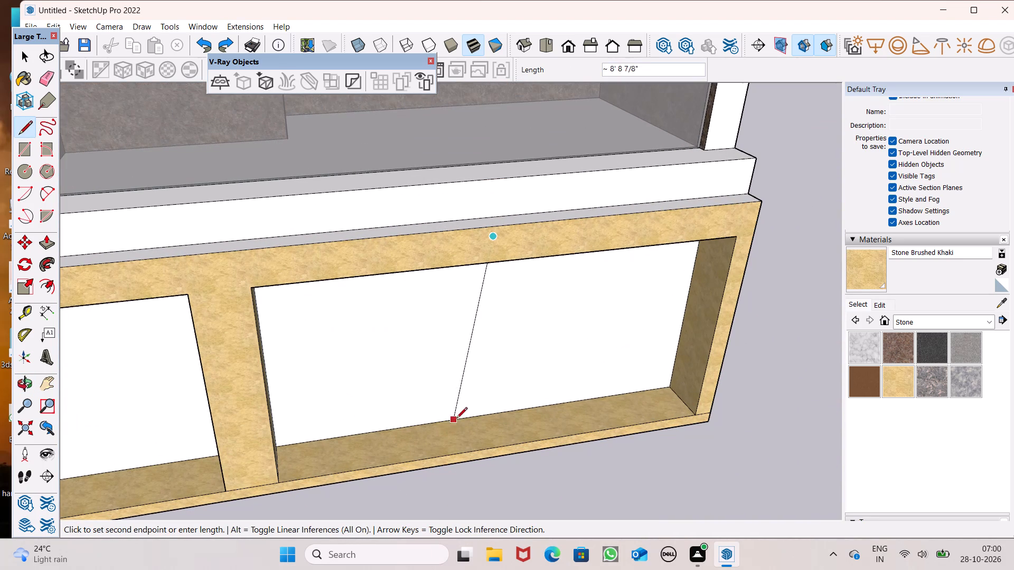
left_click(488, 419)
middle_click_drag(503, 433, 424, 292)
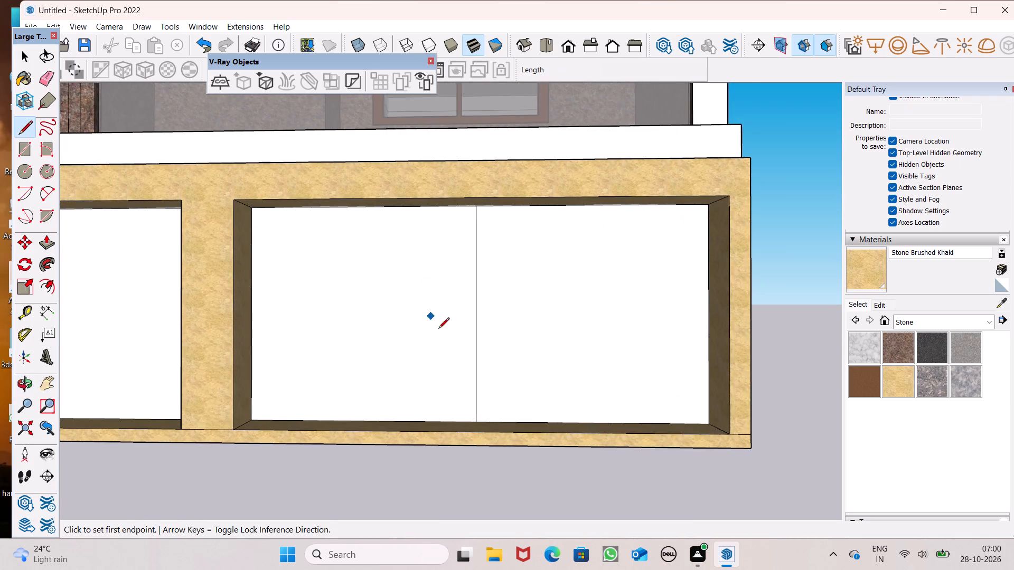
key("space")
Copy the right recessed panel's vertical centre line sideways along the bottom edge to make a narrow parallel pair.
scroll(491, 436, "up", 1)
middle_click_drag(498, 446, 505, 482)
scroll(448, 365, "up", 7)
scroll(530, 382, "down", 6)
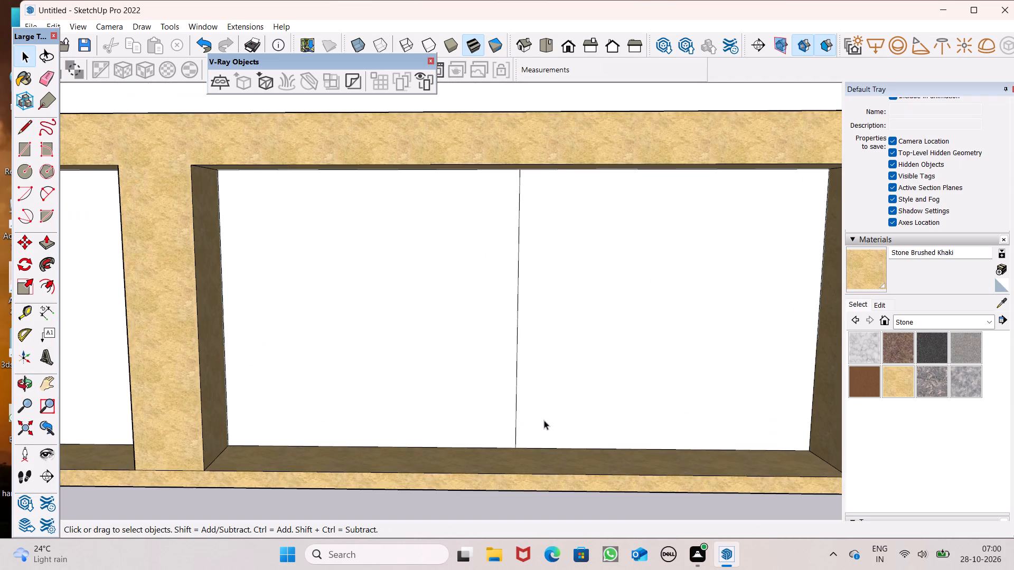
scroll(520, 451, "up", 5)
left_click(512, 439)
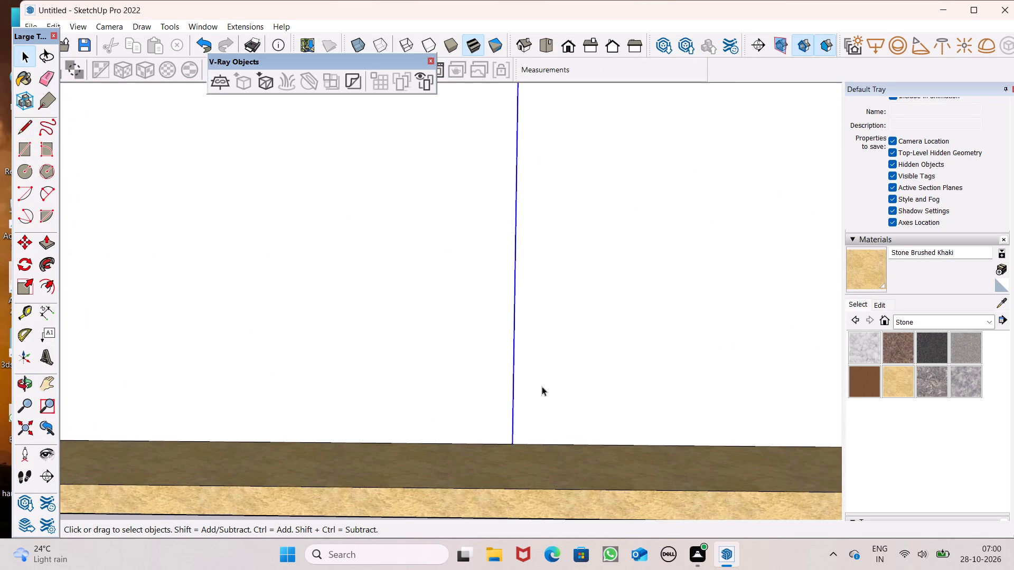
scroll(546, 385, "down", 7)
key("m")
key("Return")
scroll(514, 442, "up", 7)
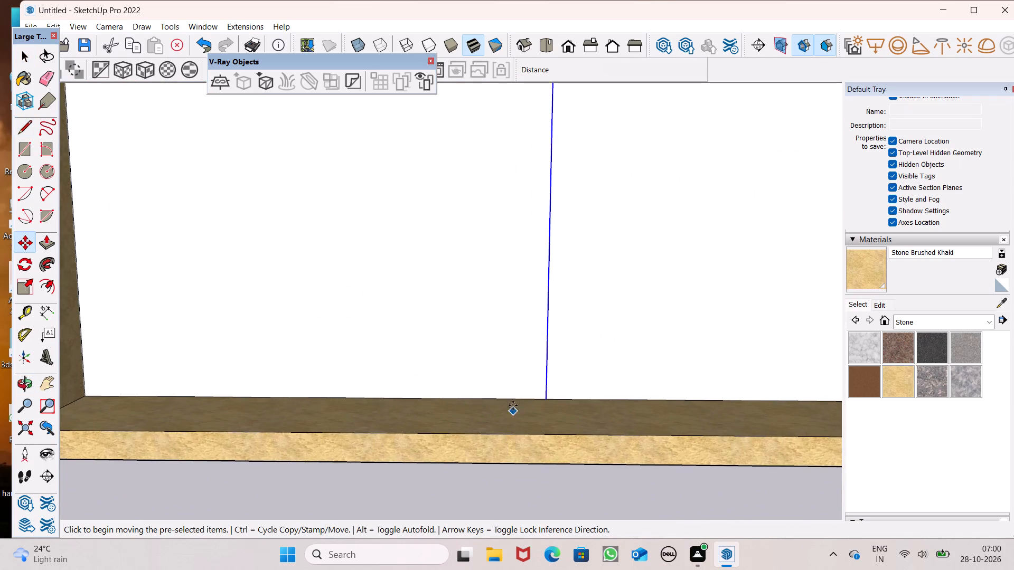
scroll(511, 391, "up", 7)
scroll(587, 400, "up", 6)
left_click_drag(580, 417, 580, 417)
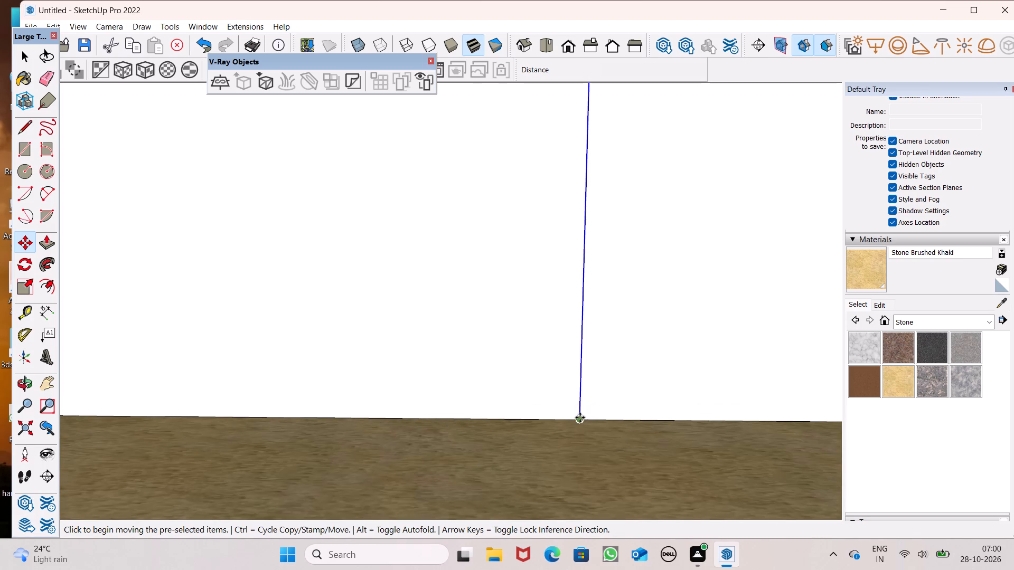
left_click_drag(580, 417, 561, 422)
left_click_drag(561, 422, 586, 419)
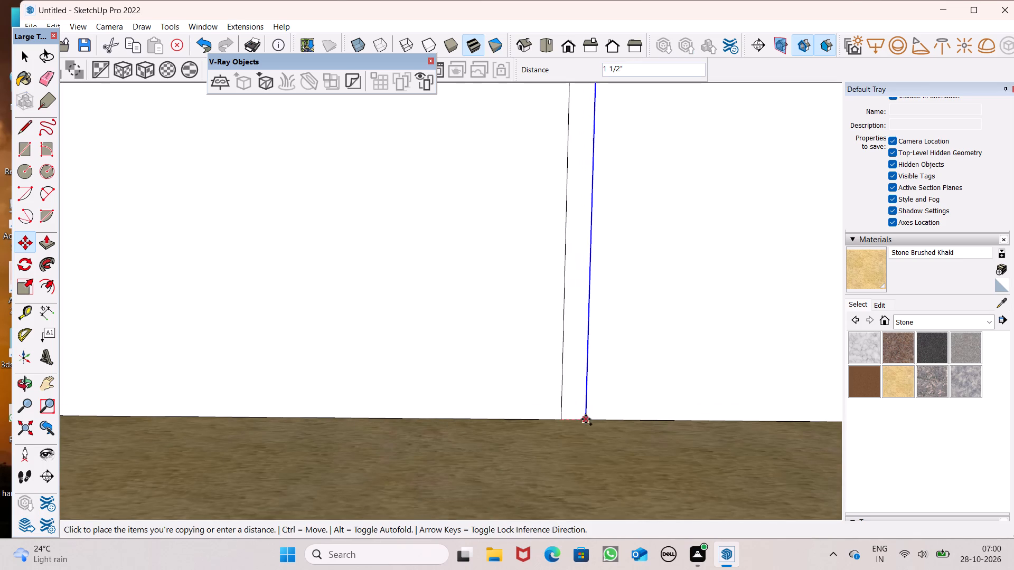
left_click_drag(586, 419, 590, 419)
scroll(572, 370, "down", 17)
scroll(561, 347, "down", 8)
scroll(621, 334, "up", 7)
scroll(539, 384, "up", 6)
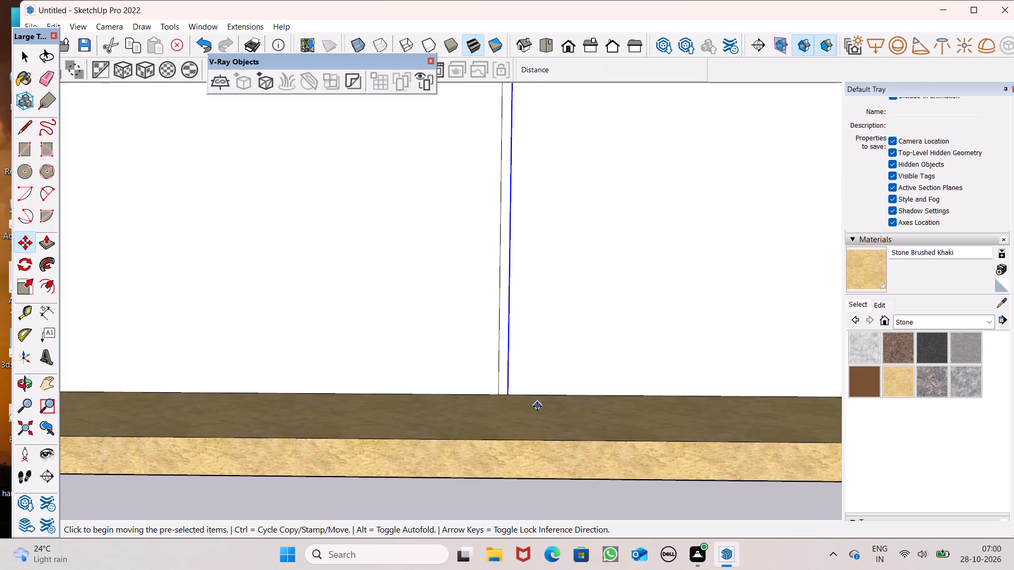
Move the right-hand line of the left recessed panel's centre pair about 2 7/16" towards its twin, narrowing the gap.
scroll(537, 406, "down", 7)
scroll(574, 367, "down", 9)
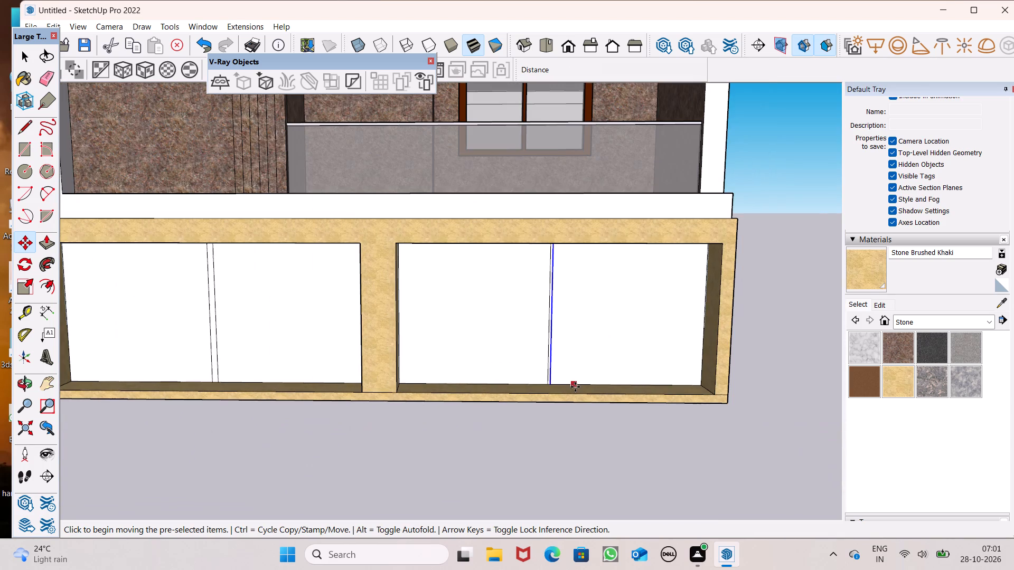
key("space")
left_click_drag(593, 478, 581, 459)
scroll(531, 394, "down", 3)
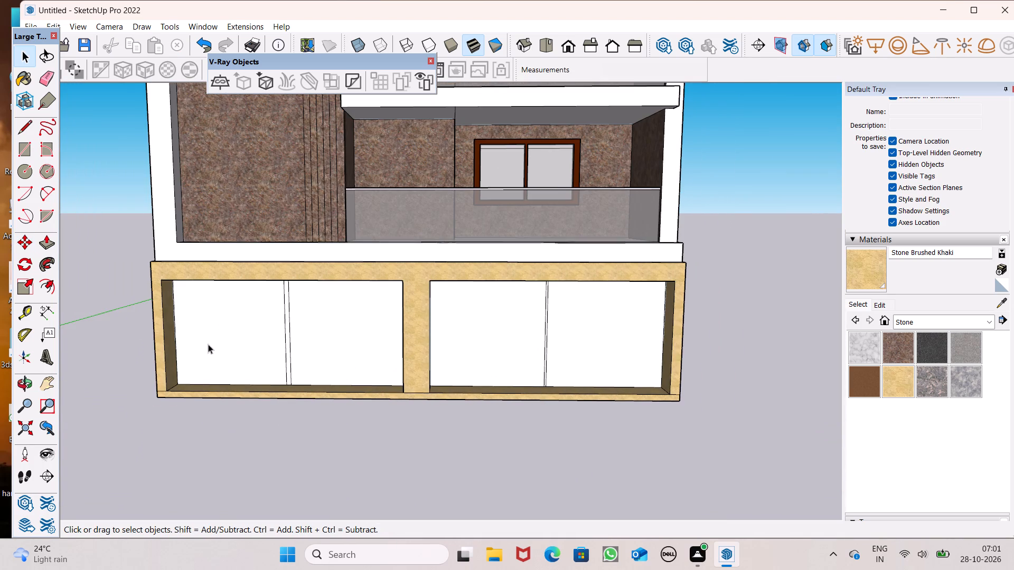
scroll(208, 344, "up", 1)
scroll(539, 404, "down", 7)
scroll(356, 400, "up", 7)
scroll(481, 366, "up", 7)
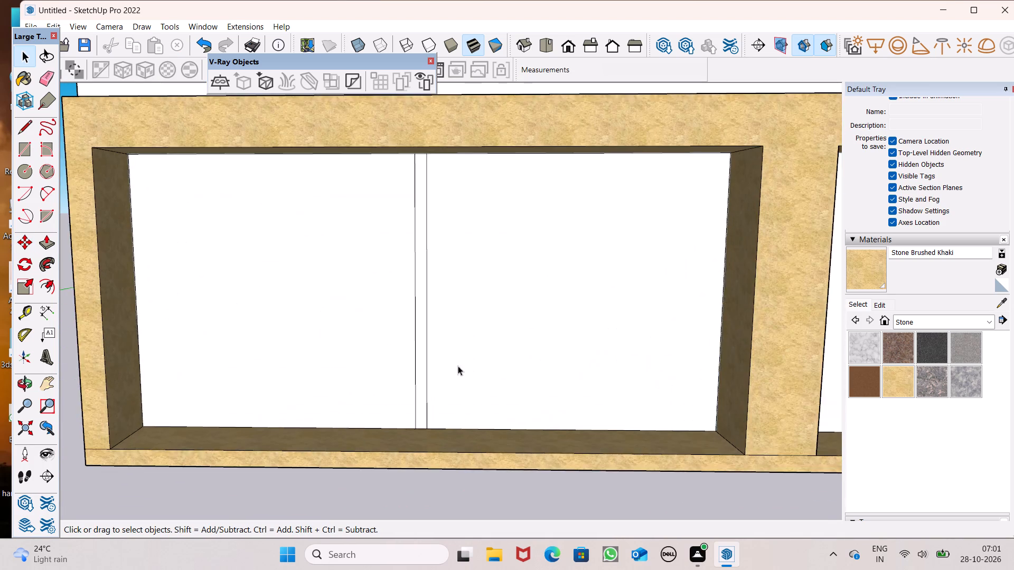
scroll(457, 366, "up", 5)
scroll(449, 455, "down", 5)
scroll(401, 489, "up", 3)
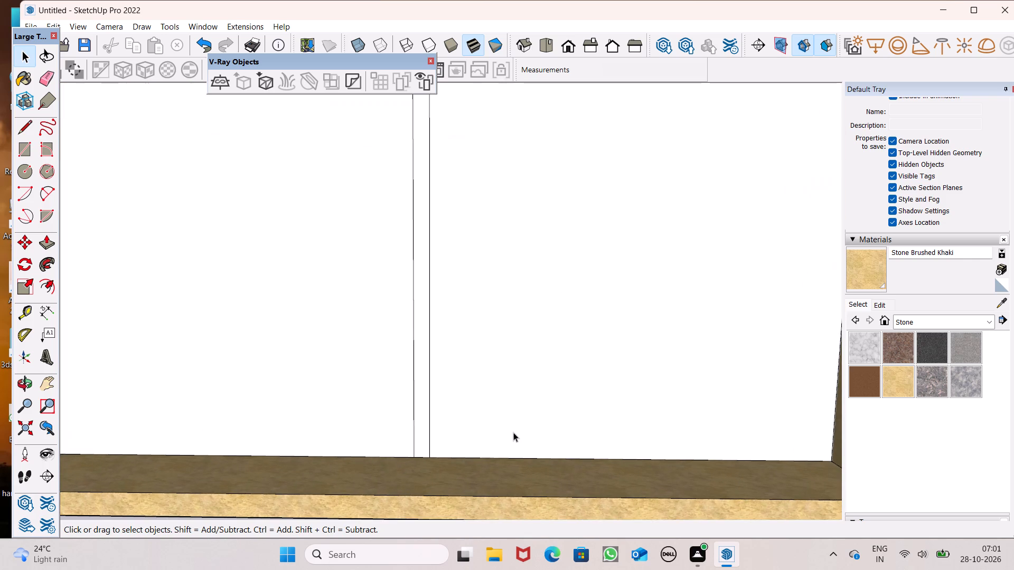
scroll(513, 432, "down", 4)
scroll(452, 440, "up", 5)
left_click(459, 450)
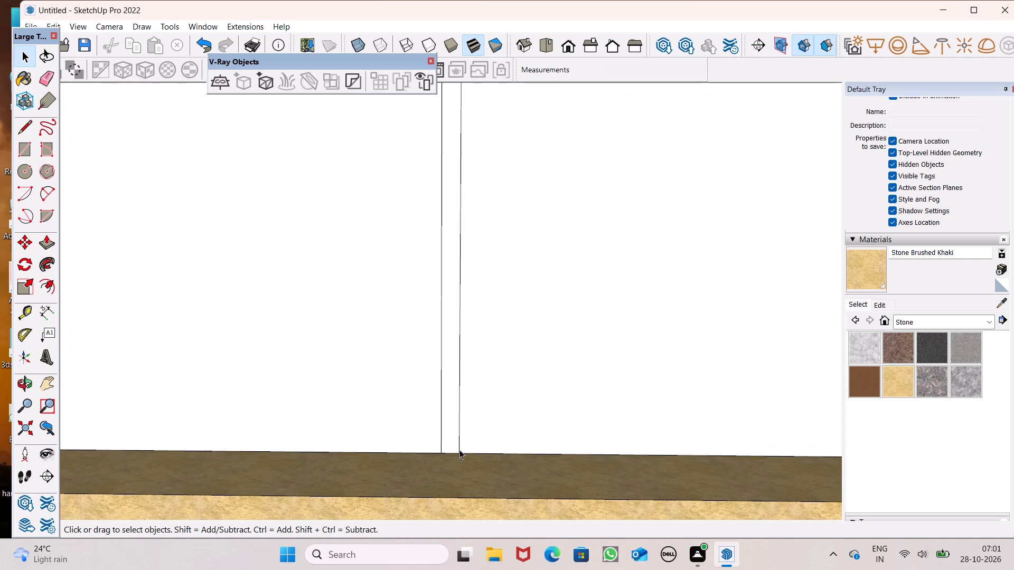
scroll(528, 394, "down", 5)
scroll(425, 377, "up", 5)
key("m")
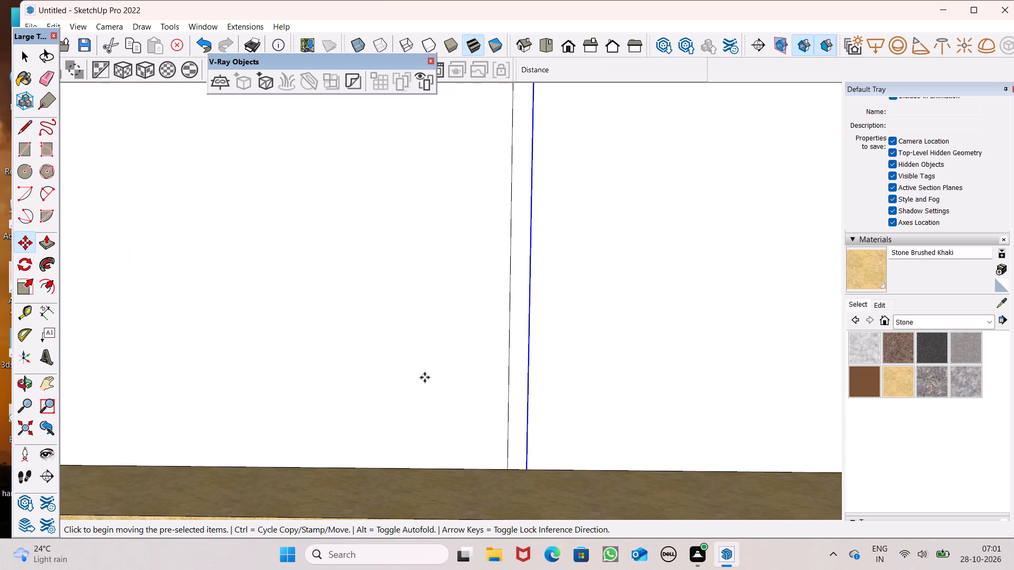
key("shift+Return")
scroll(470, 419, "up", 4)
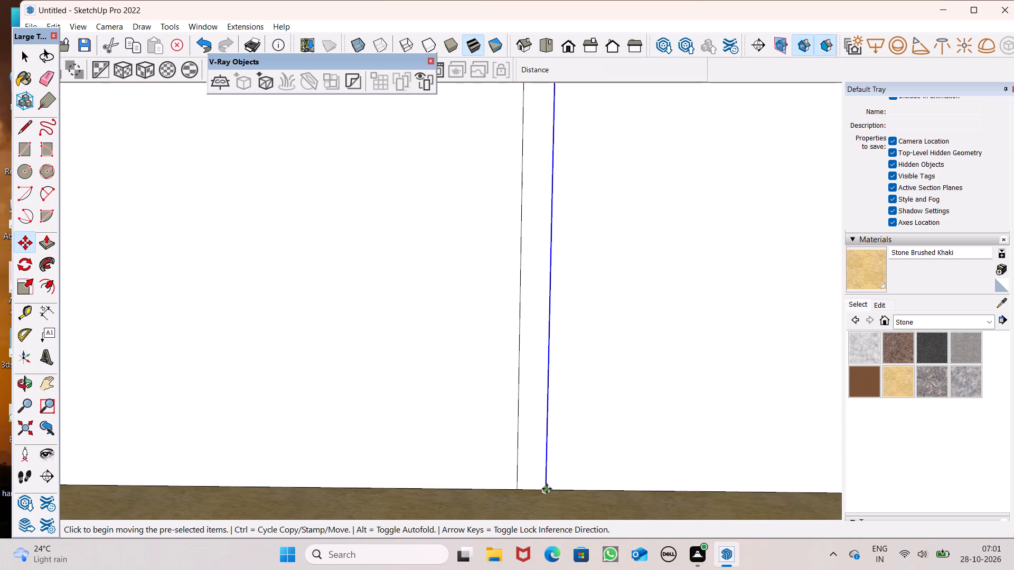
left_click_drag(546, 489, 530, 495)
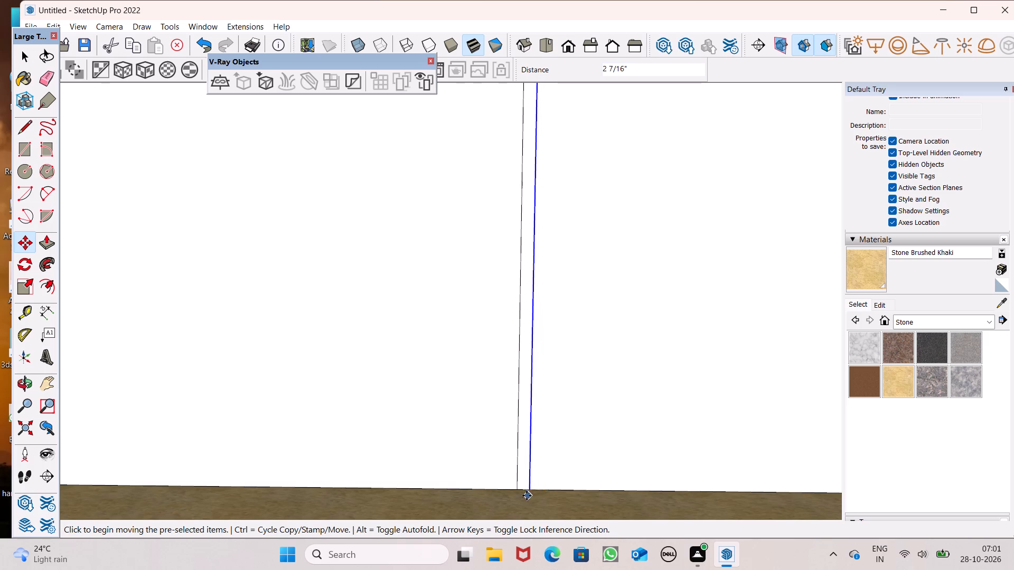
scroll(473, 330, "down", 15)
key("space")
left_click(462, 429)
scroll(352, 370, "down", 6)
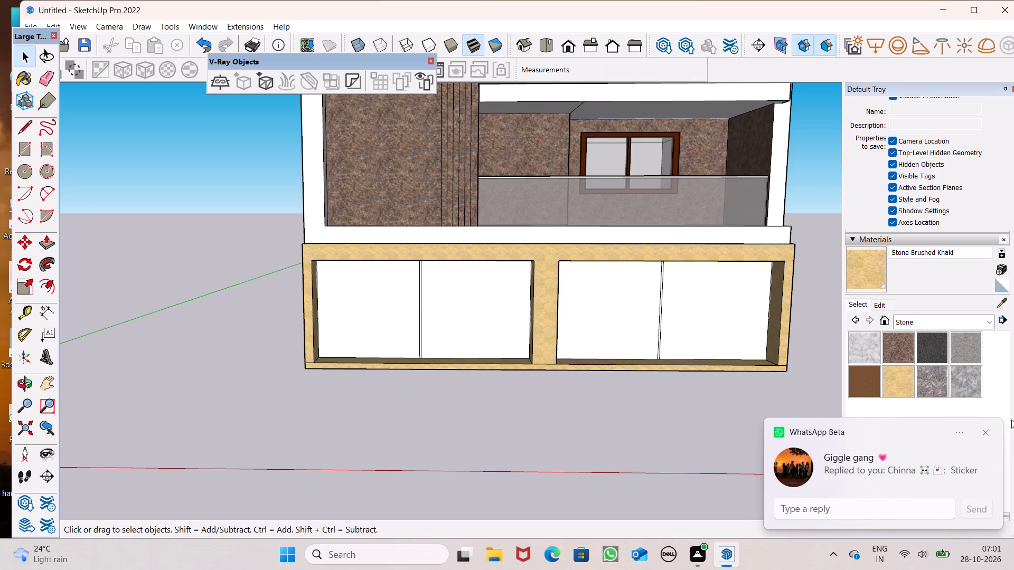
Dismiss the incoming chat notification.
left_click(984, 433)
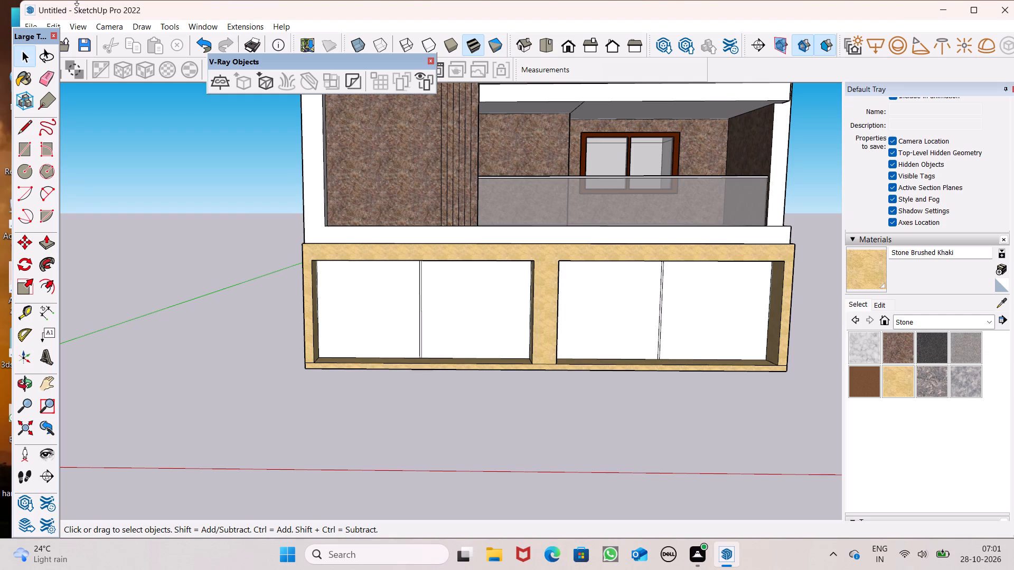
Draw a tall, narrow rectangle on the right half of the left recessed panel, just beside the paired centre lines.
left_click(22, 152)
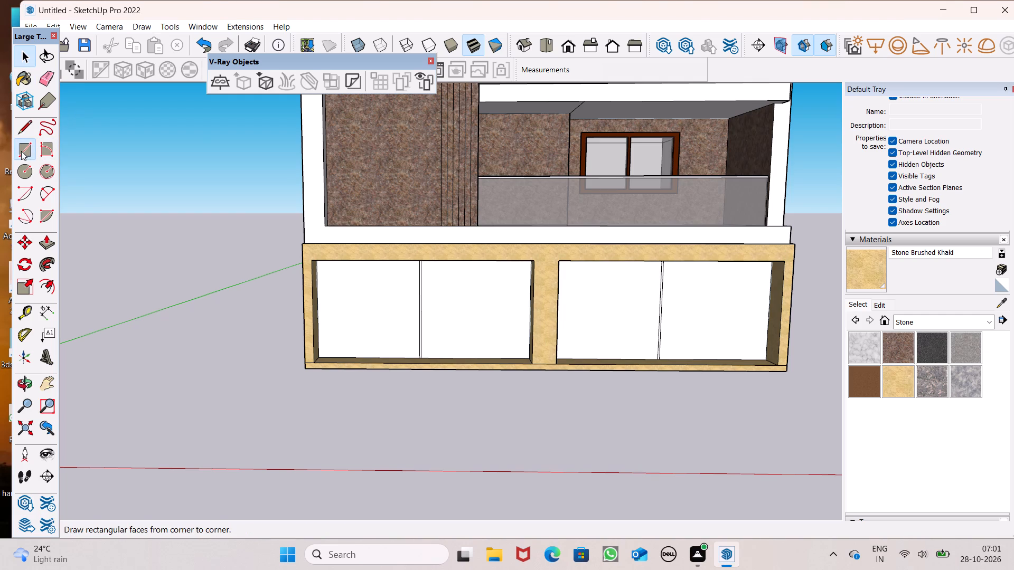
scroll(396, 151, "down", 8)
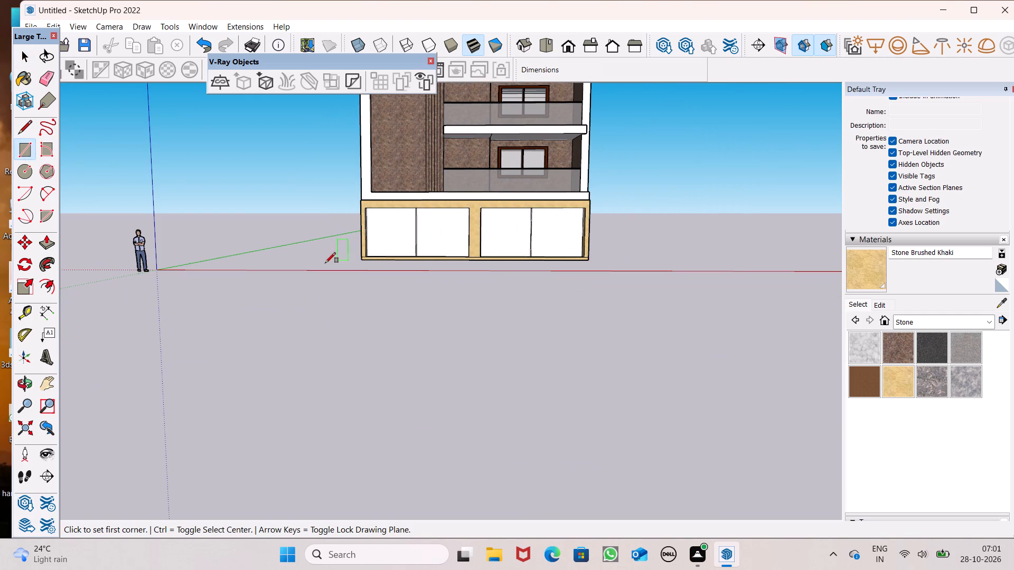
scroll(412, 239, "up", 4)
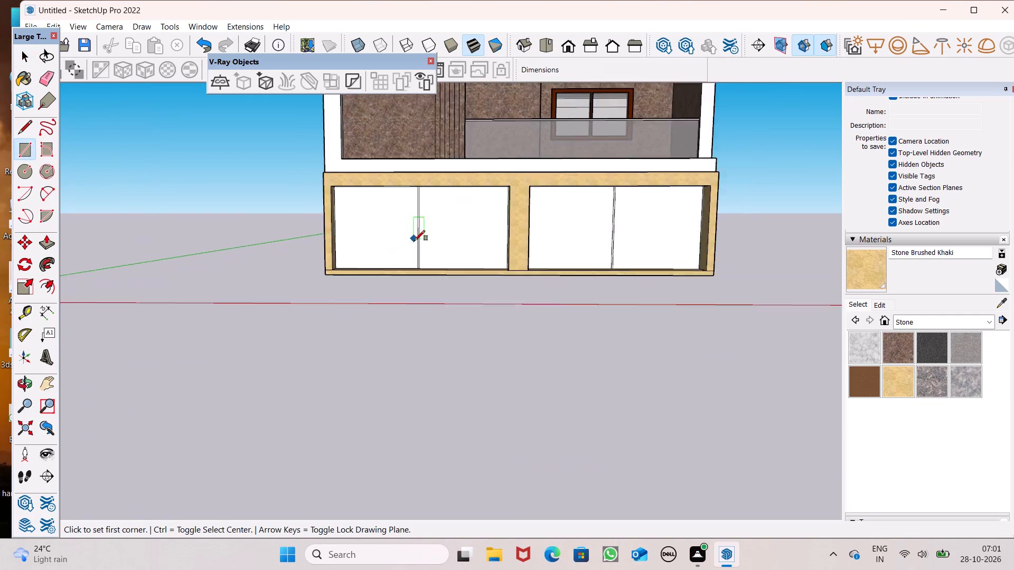
scroll(415, 241, "up", 8)
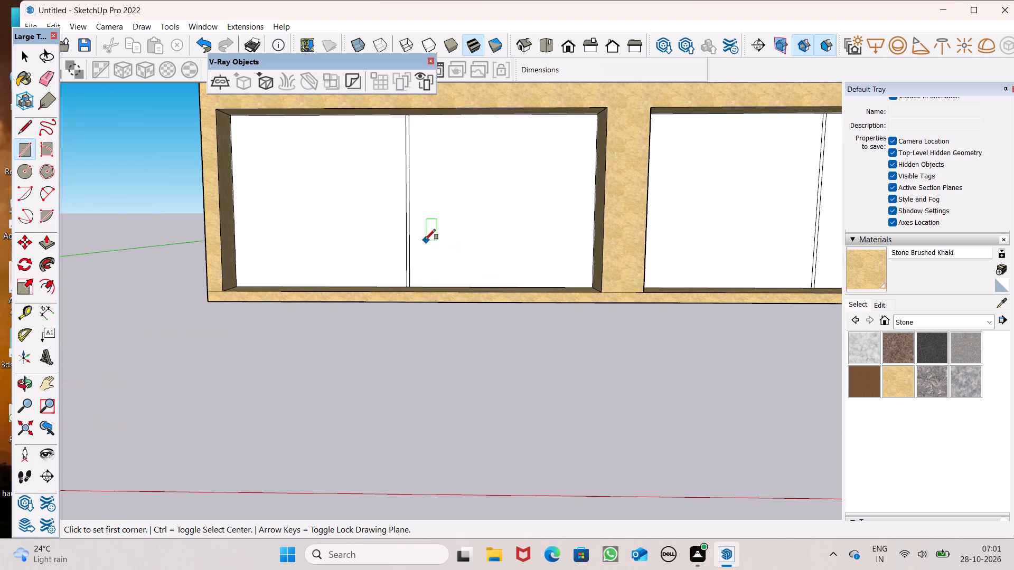
scroll(413, 239, "up", 5)
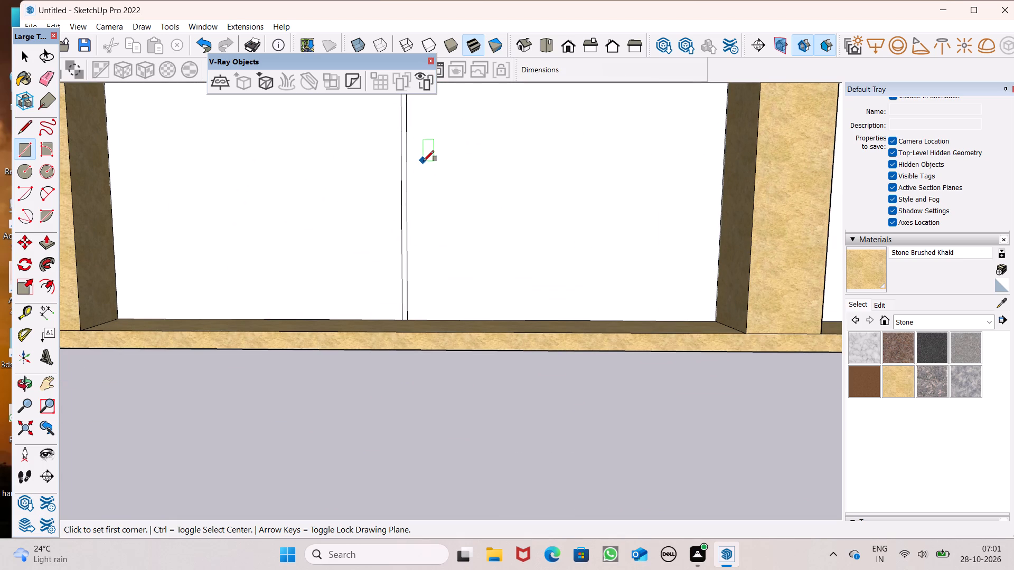
scroll(450, 234, "down", 5)
scroll(442, 177, "up", 1)
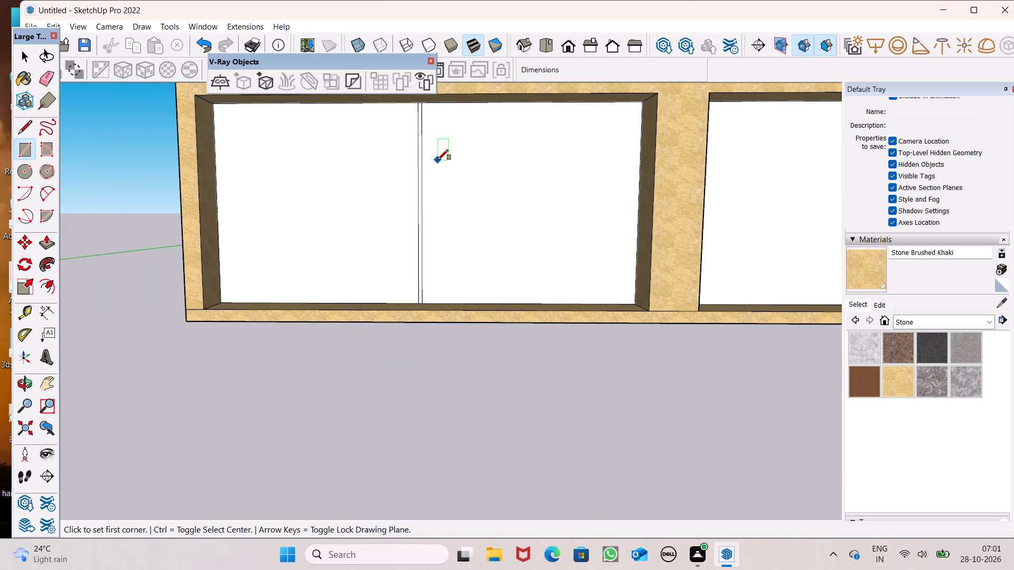
left_click(437, 154)
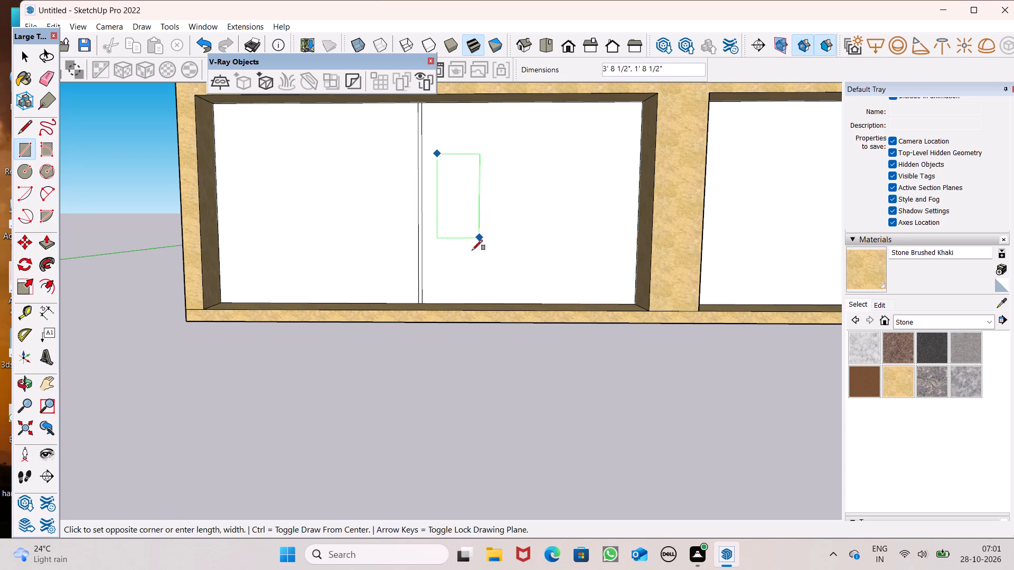
middle_click_drag(461, 310, 461, 365)
scroll(440, 300, "up", 2)
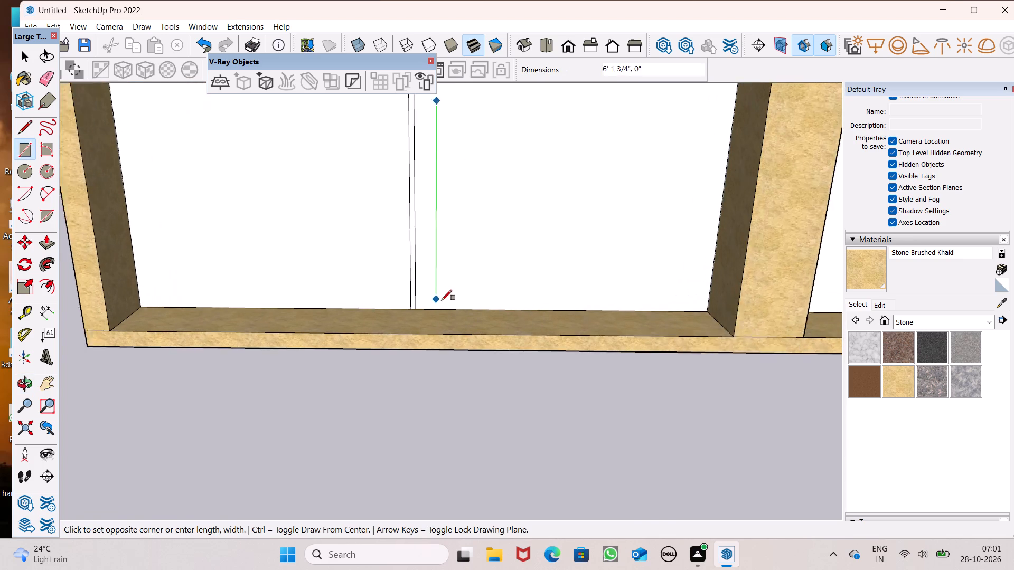
scroll(442, 300, "up", 3)
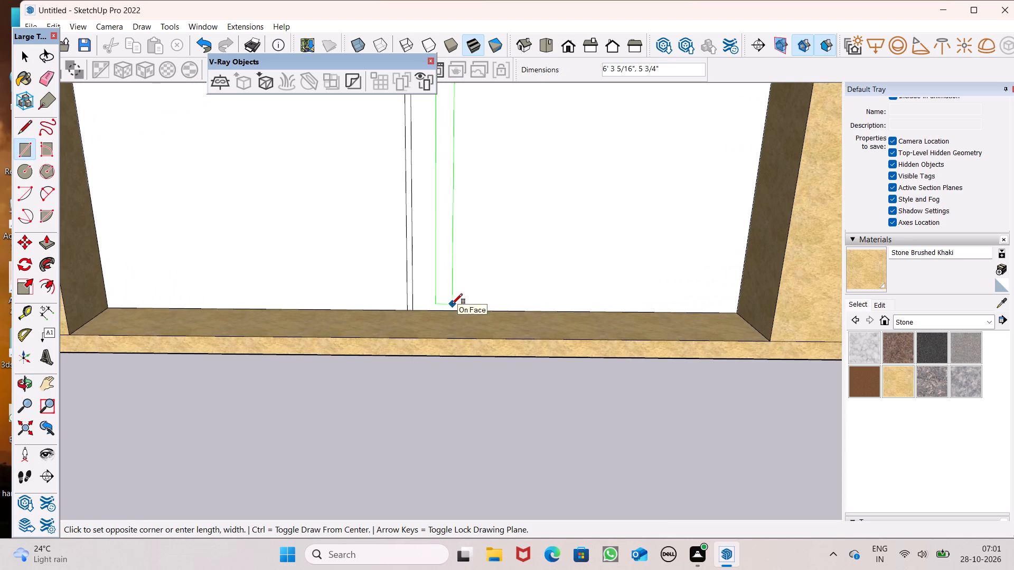
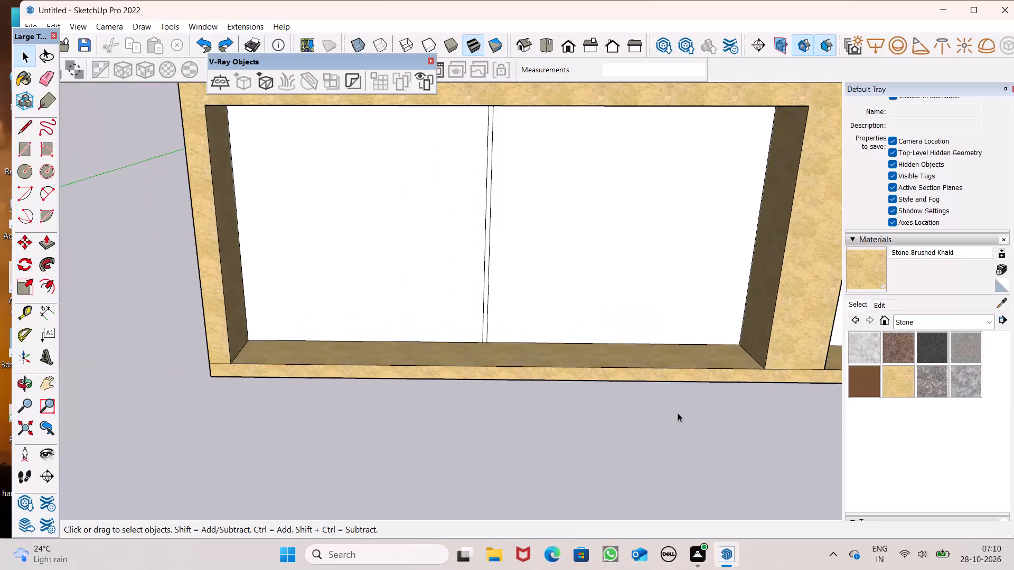
Draw a narrow vertical rectangle about 5' 8 9/16" by 7 1/4" on the ground-floor white panel, just right of its double divider line.
scroll(679, 412, "down", 2)
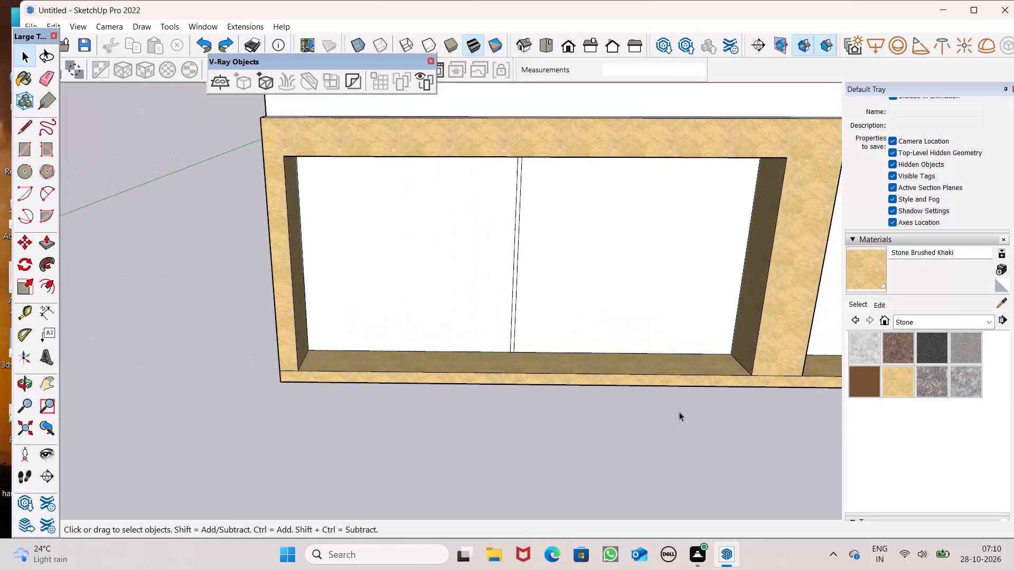
scroll(679, 412, "down", 2)
middle_click_drag(680, 404, 669, 385)
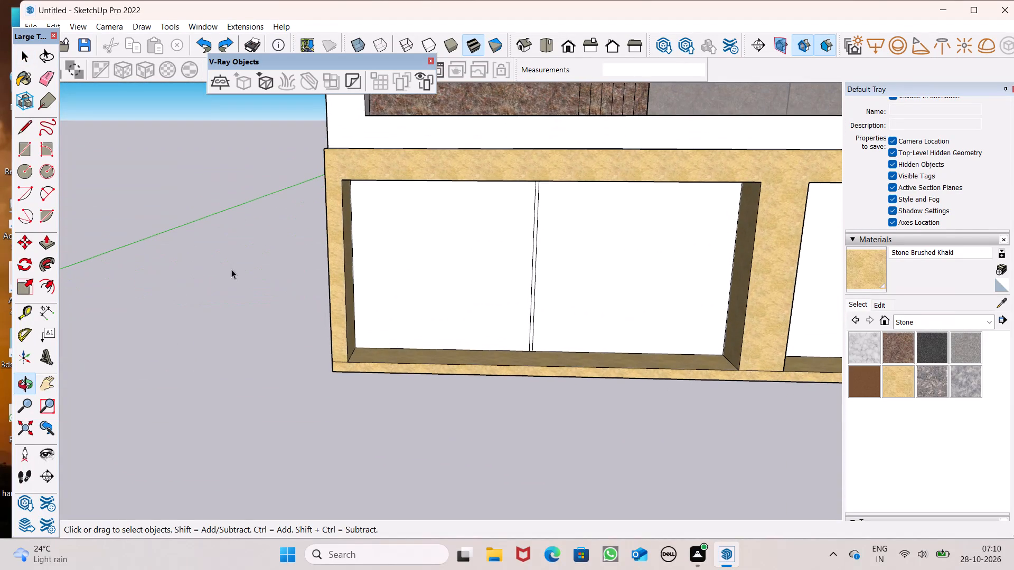
left_click(22, 149)
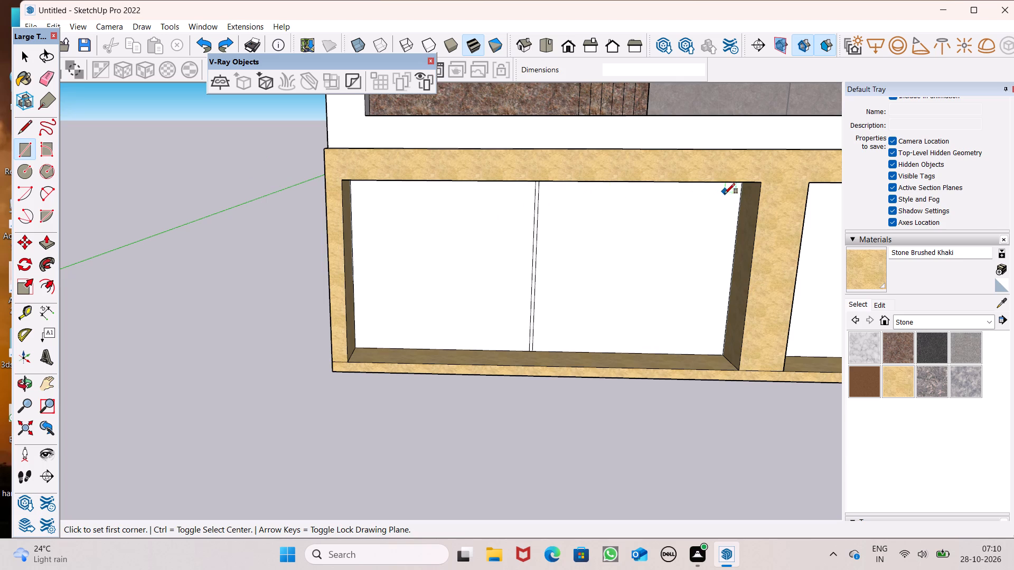
scroll(716, 204, "down", 1)
scroll(545, 303, "up", 7)
scroll(590, 350, "up", 2)
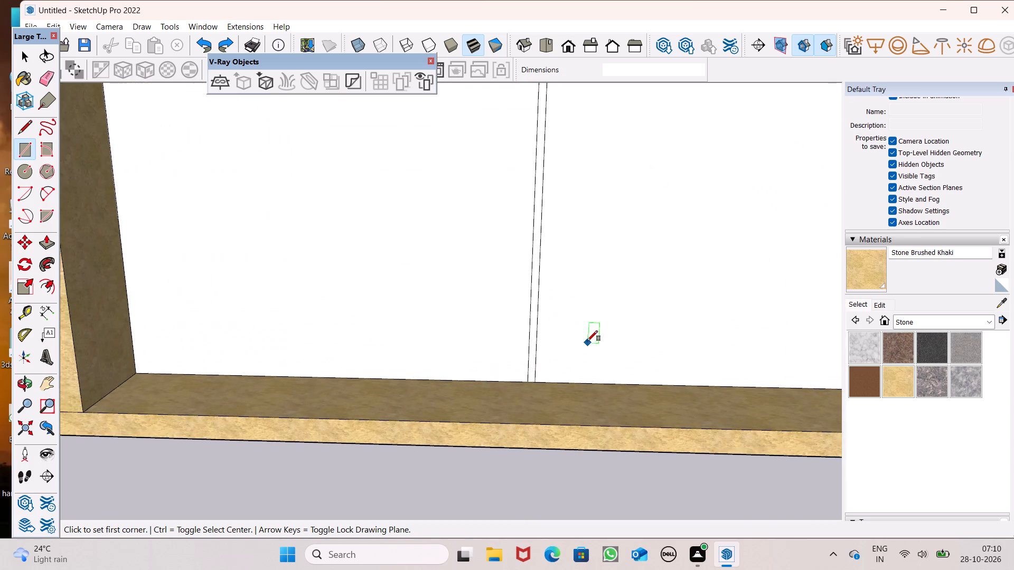
scroll(578, 350, "down", 5)
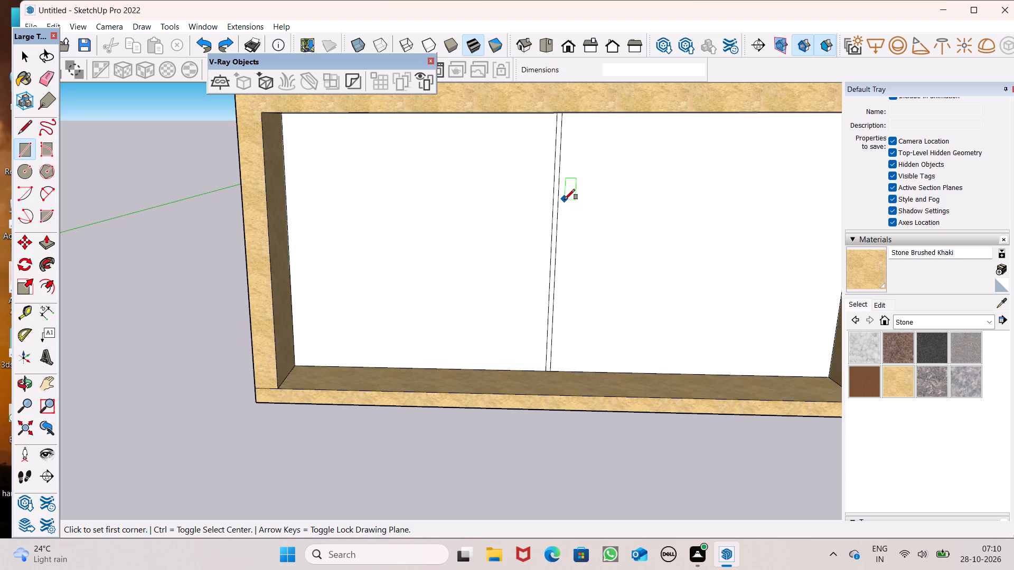
left_click(565, 197)
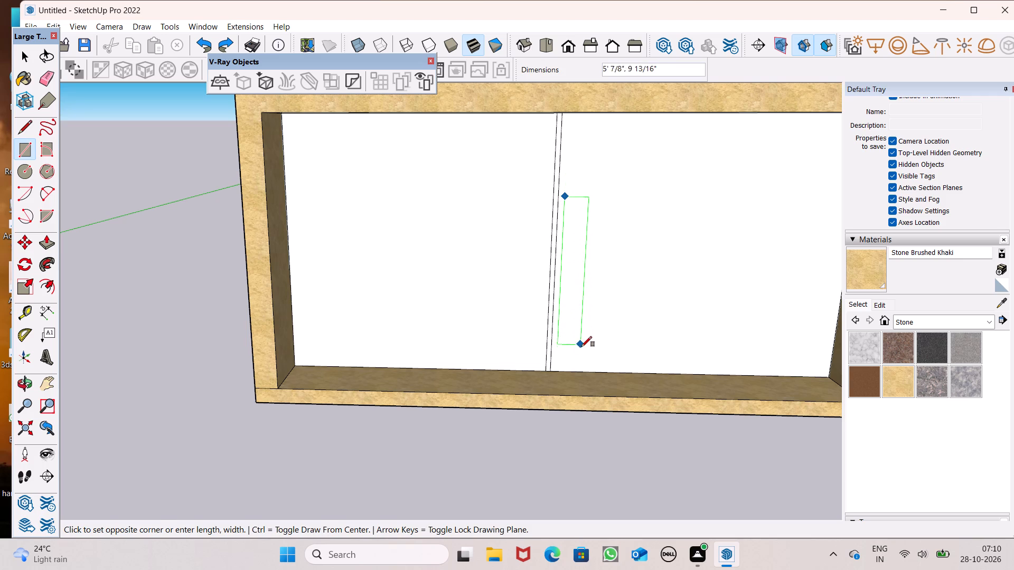
scroll(577, 352, "up", 1)
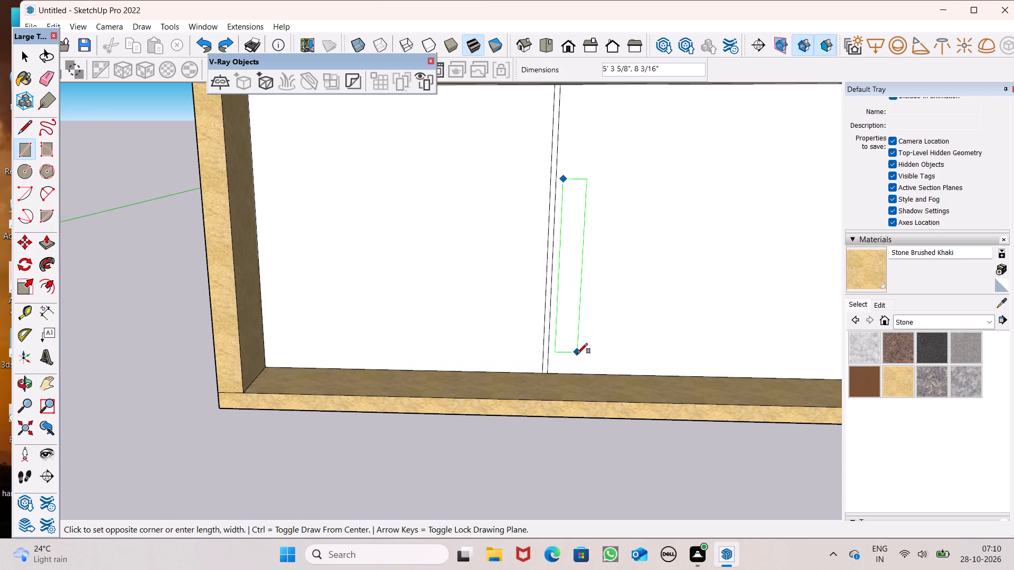
scroll(577, 354, "up", 1)
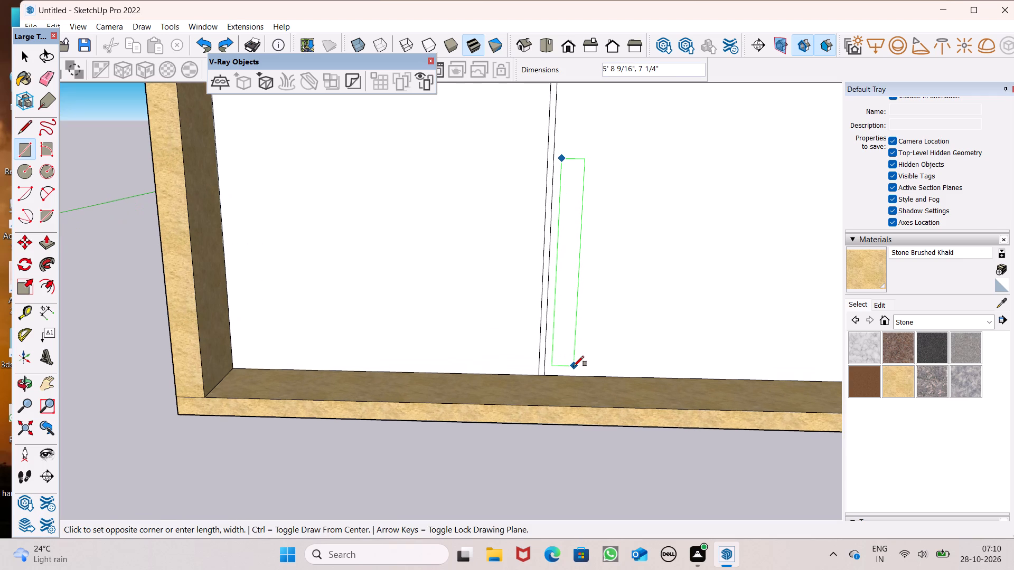
left_click(573, 366)
scroll(483, 346, "down", 4)
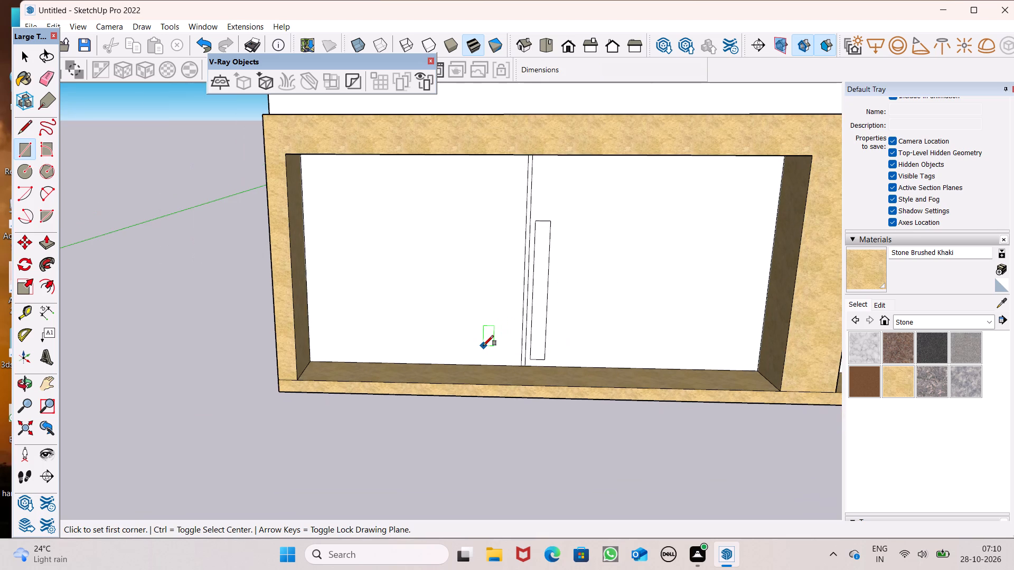
key("space")
Copy the narrow rectangle with its edges horizontally to the right, about 11 7/8" from the original.
scroll(531, 333, "up", 3)
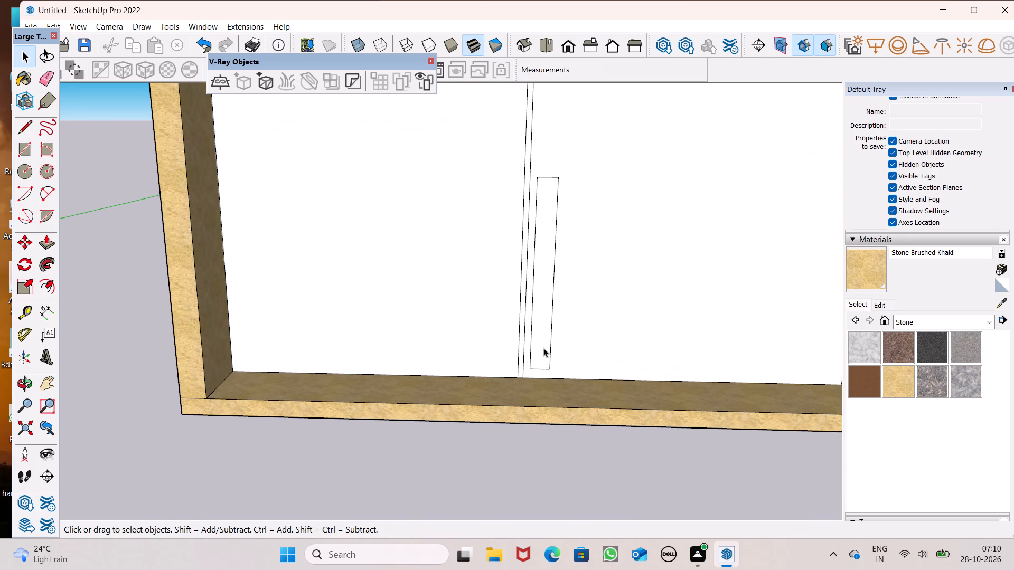
left_click(543, 348)
left_click(543, 348)
double_click(543, 348)
scroll(543, 348, "down", 4)
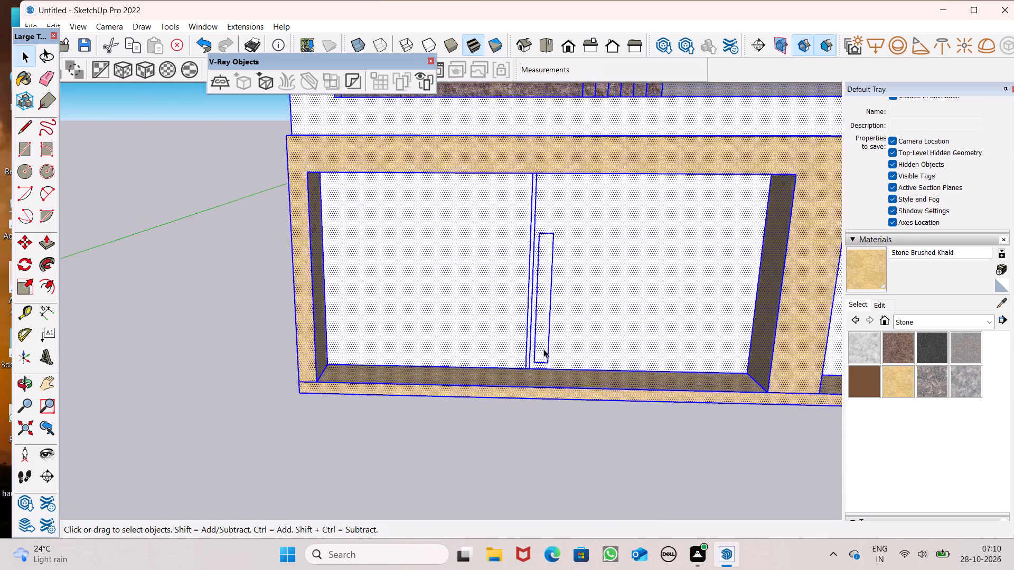
scroll(543, 349, "down", 3)
left_click_drag(519, 434, 519, 427)
scroll(541, 349, "up", 5)
double_click(541, 349)
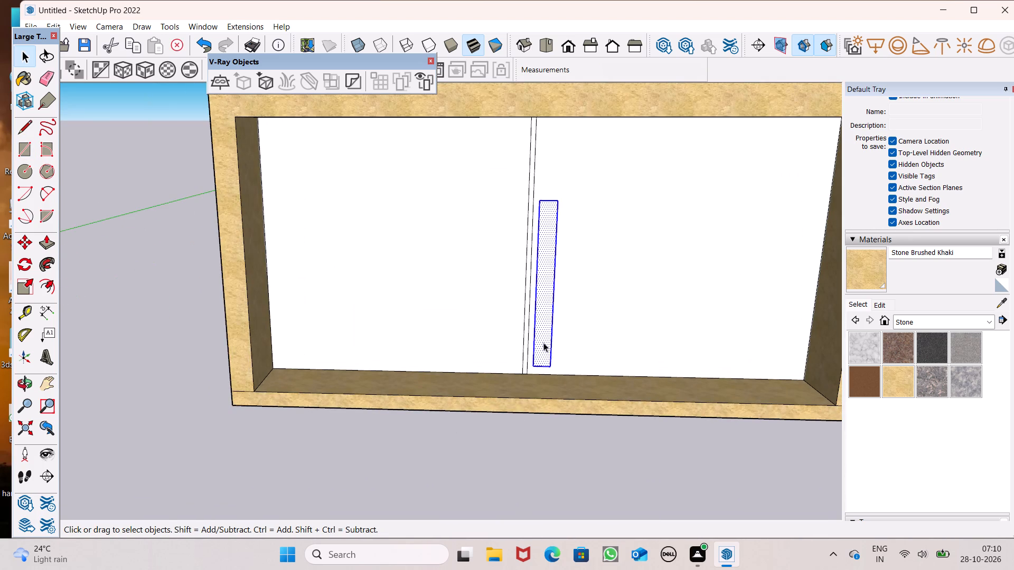
scroll(578, 339, "down", 3)
key("m")
key("Return")
scroll(593, 289, "up", 4)
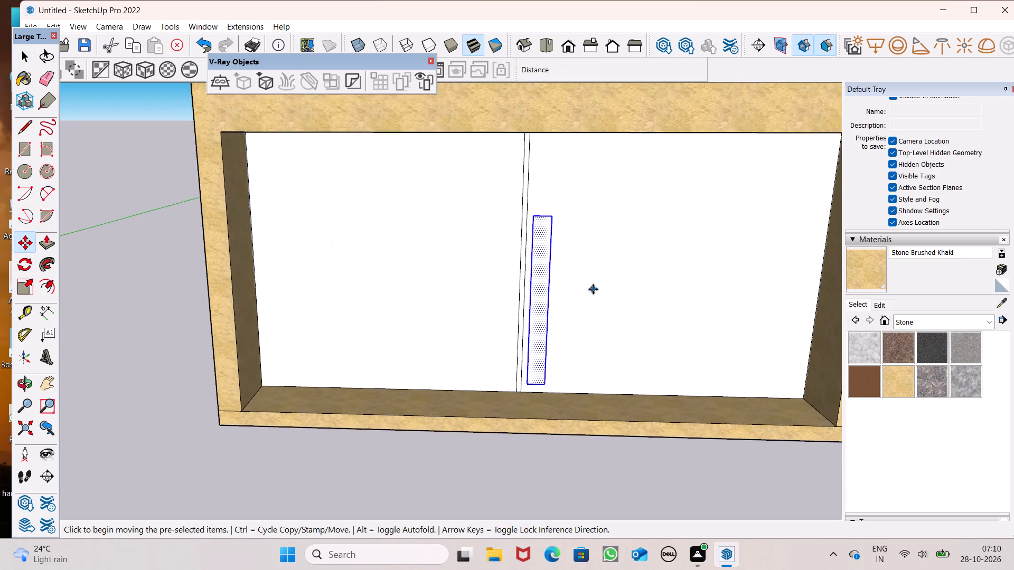
scroll(562, 350, "up", 2)
left_click_drag(535, 404, 550, 401)
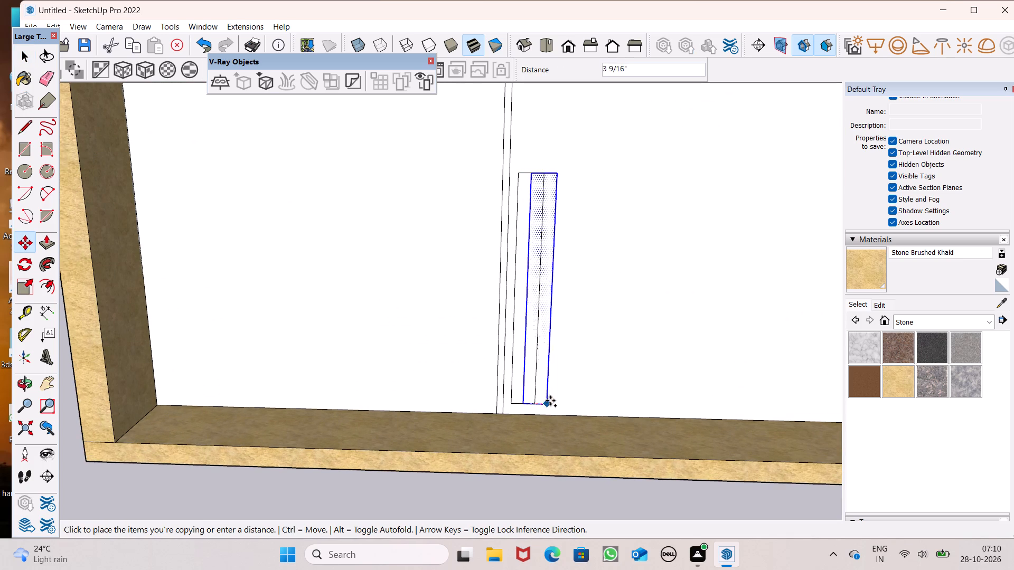
left_click_drag(550, 401, 571, 402)
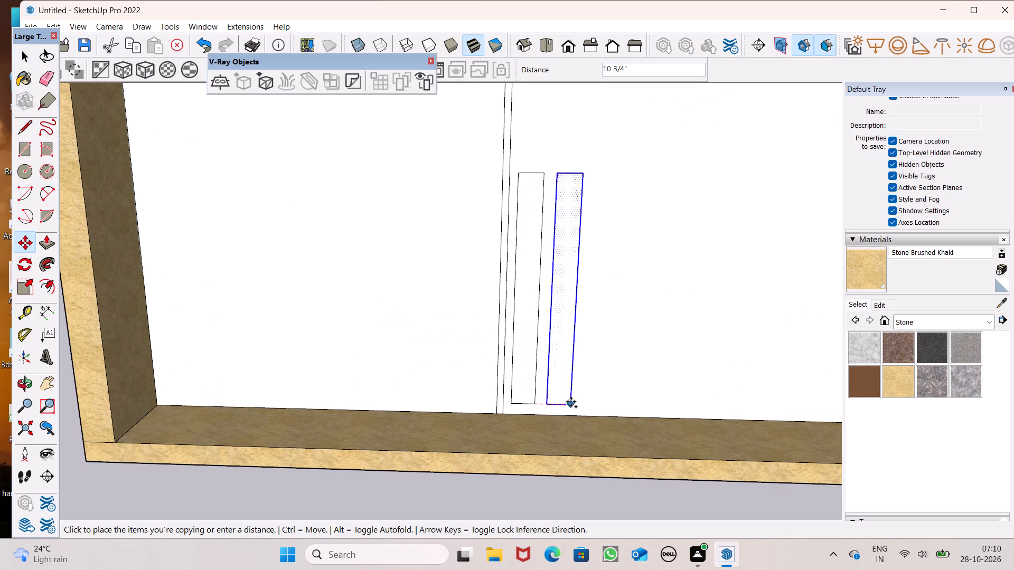
left_click_drag(571, 402, 571, 402)
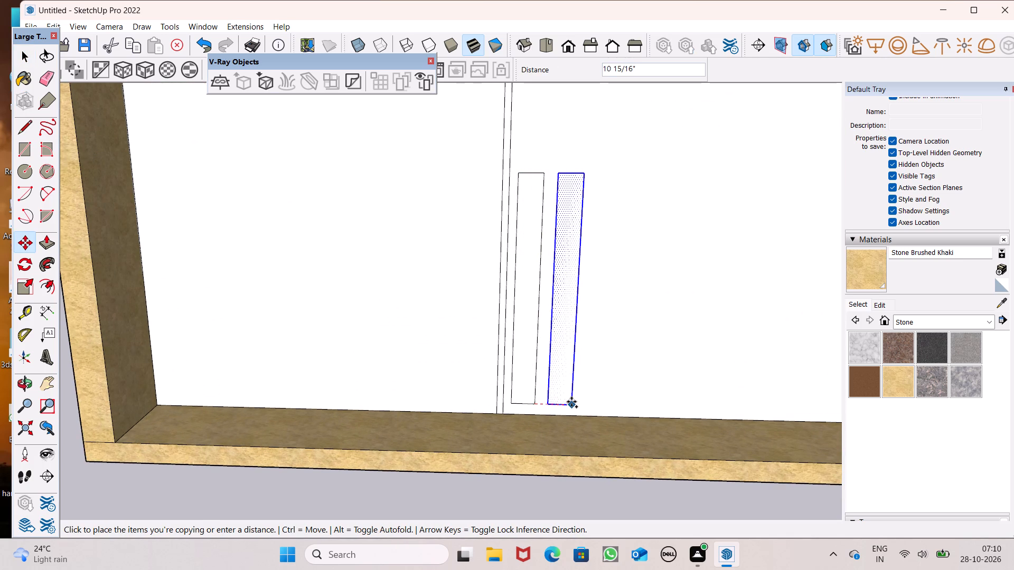
left_click_drag(571, 402, 575, 404)
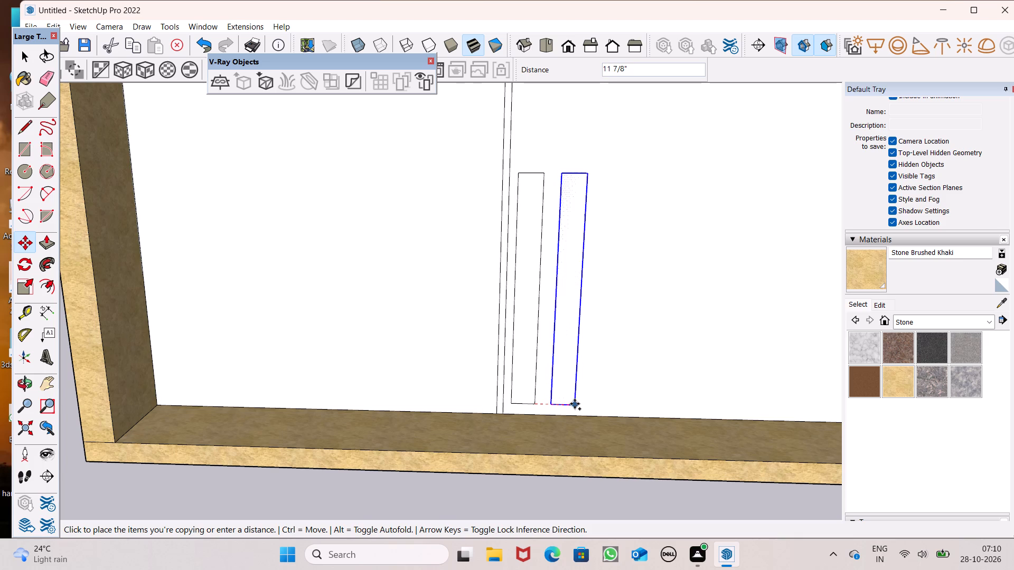
left_click_drag(575, 404, 575, 404)
Make another copy of the strip to the right at the same height, about 11 7/8" from the previous copy.
left_click_drag(576, 405, 587, 407, "ctrl")
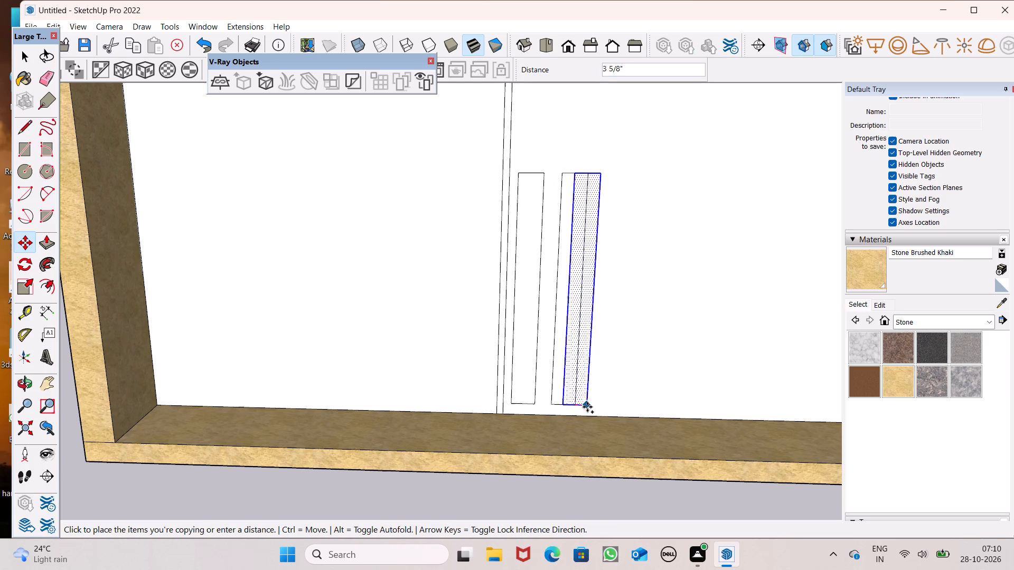
left_click_drag(587, 407, 609, 412, "ctrl")
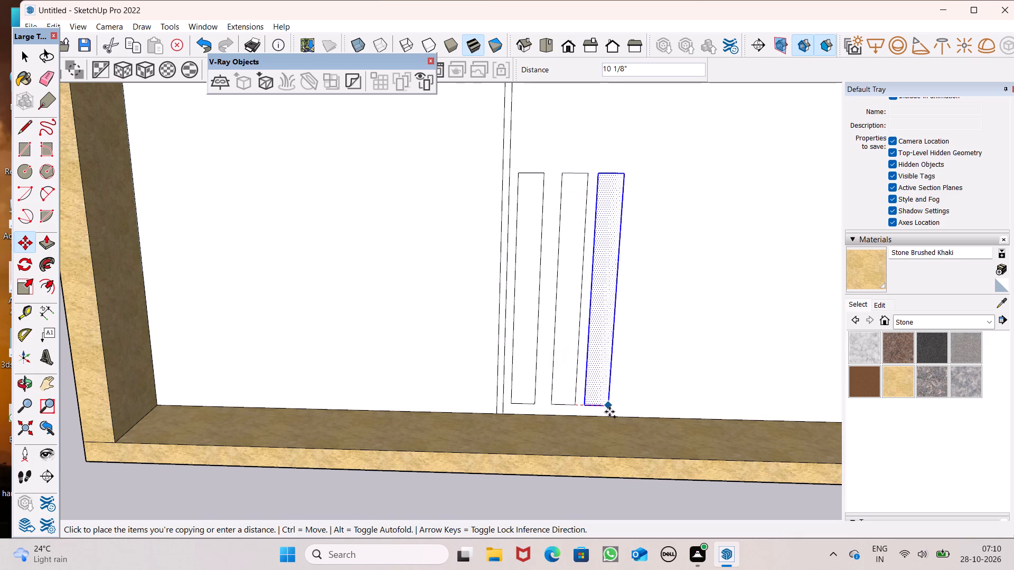
left_click_drag(609, 412, 616, 413, "ctrl")
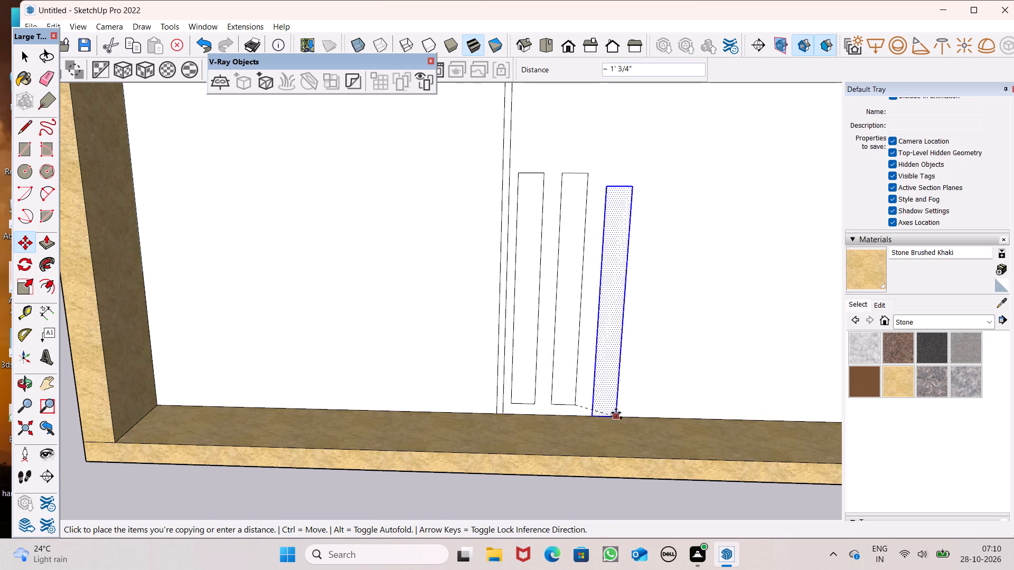
left_click_drag(616, 413, 615, 409, "ctrl")
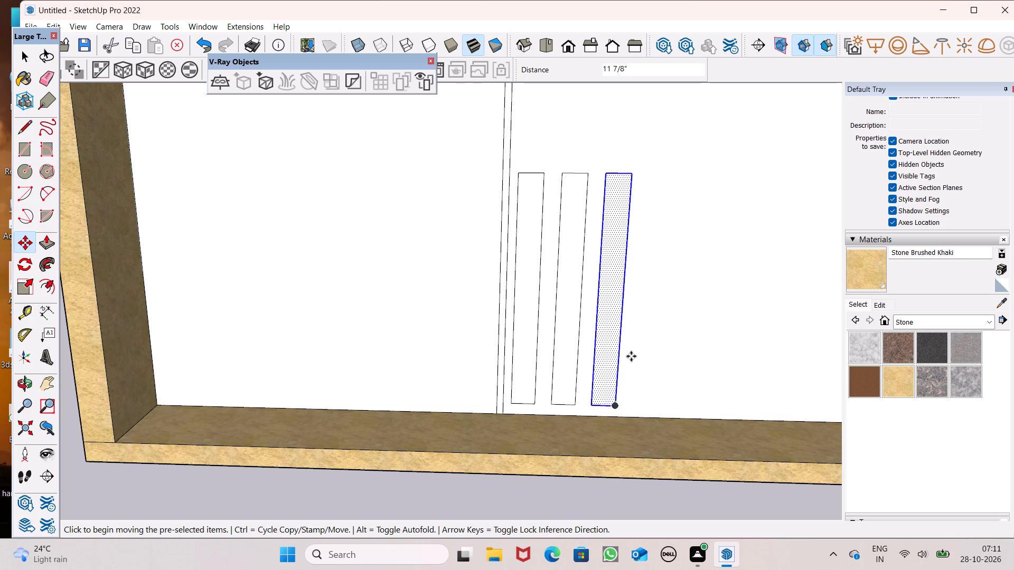
Copy the outermost strip back across the divider line, placing it just left of the divider at the same height.
scroll(636, 349, "down", 7)
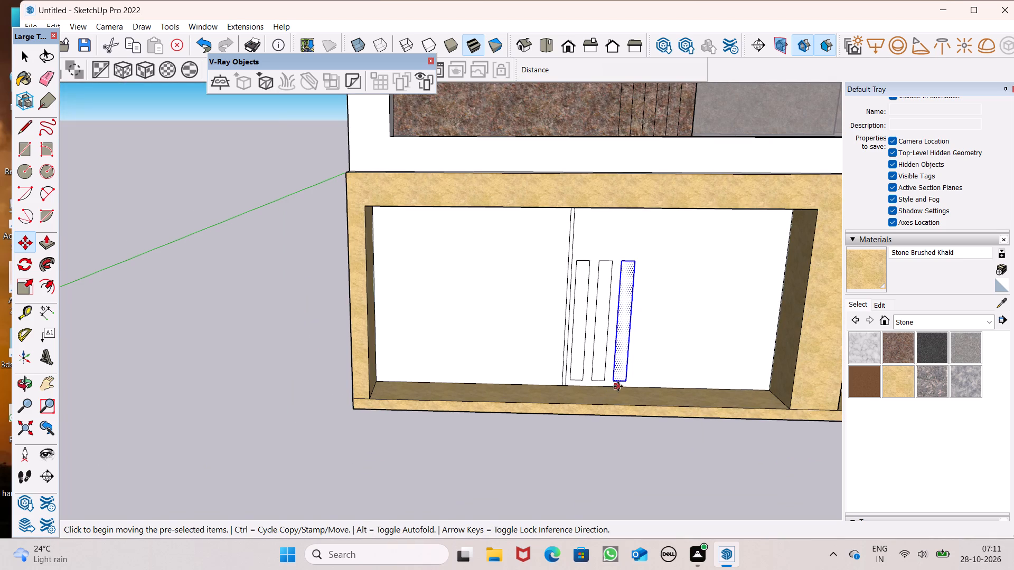
middle_click_drag(619, 386, 655, 395)
scroll(625, 372, "up", 5)
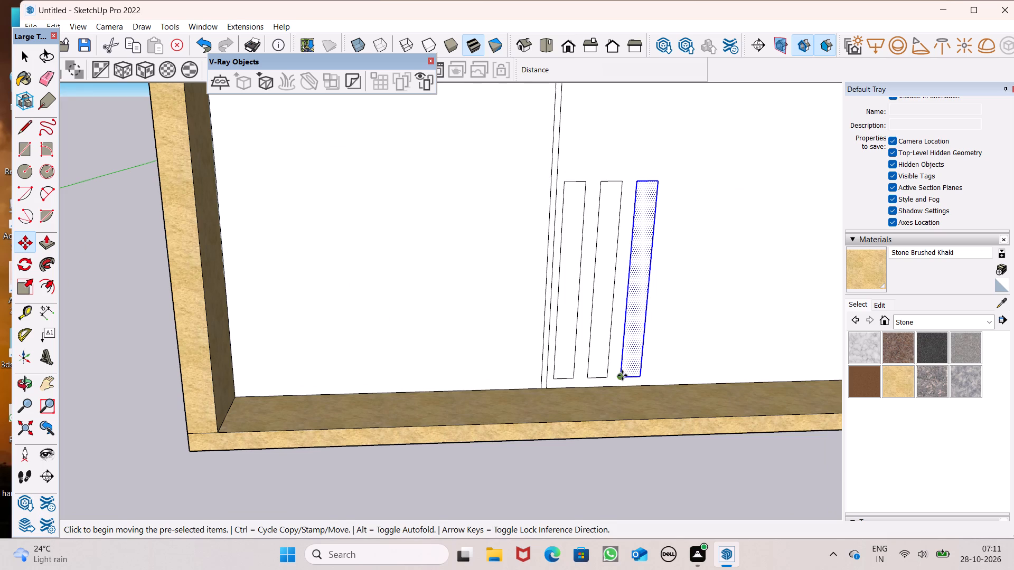
left_click_drag(622, 375, 509, 384, "ctrl")
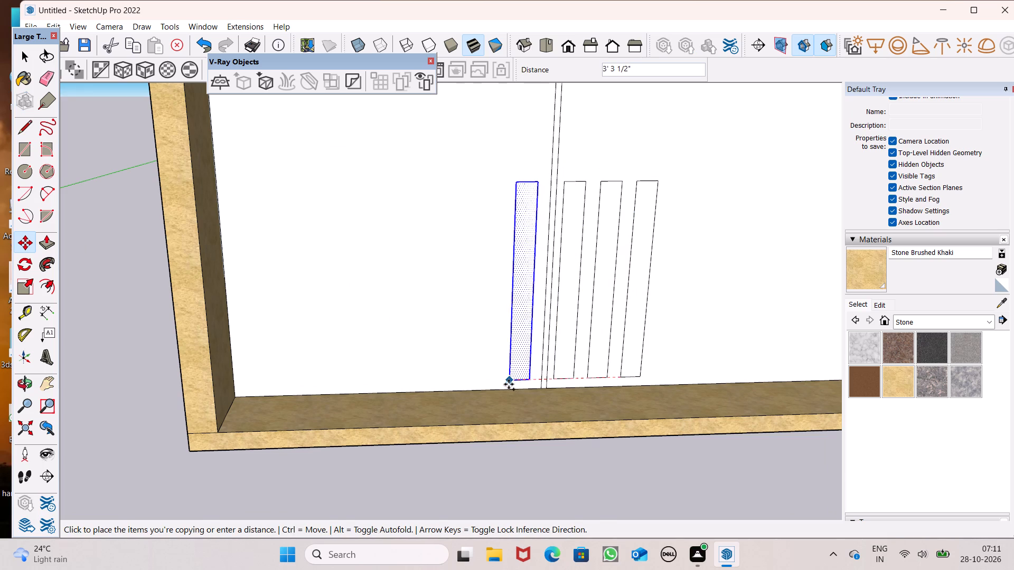
left_click_drag(509, 384, 515, 383, "ctrl")
Add two more strip copies leftward from the divider, about 11 15/16" and about 11 5/8" apart, and clear the selection.
left_click_drag(516, 379, 508, 383)
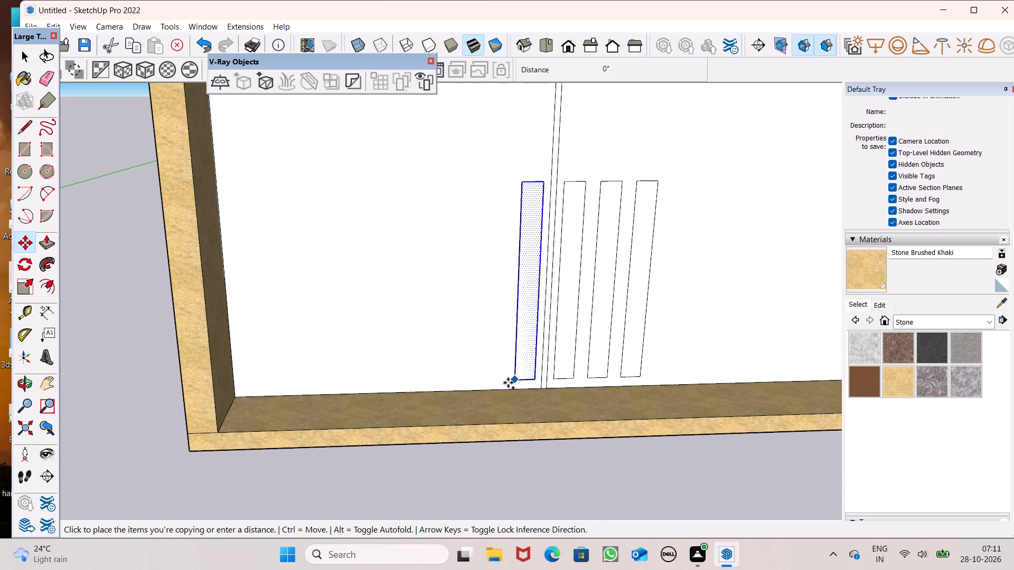
left_click_drag(508, 383, 483, 379)
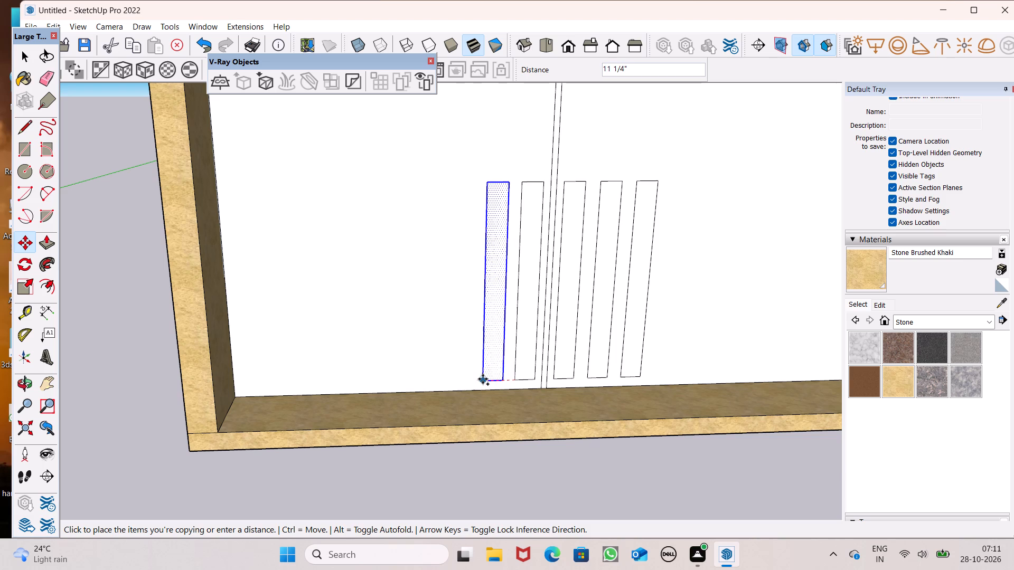
left_click_drag(483, 379, 481, 378)
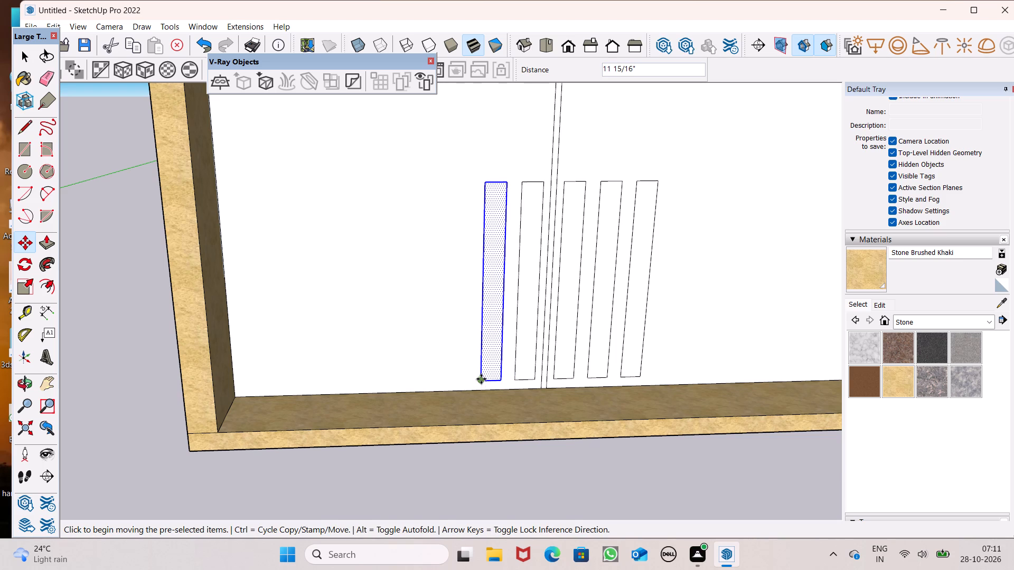
left_click_drag(481, 379, 458, 379)
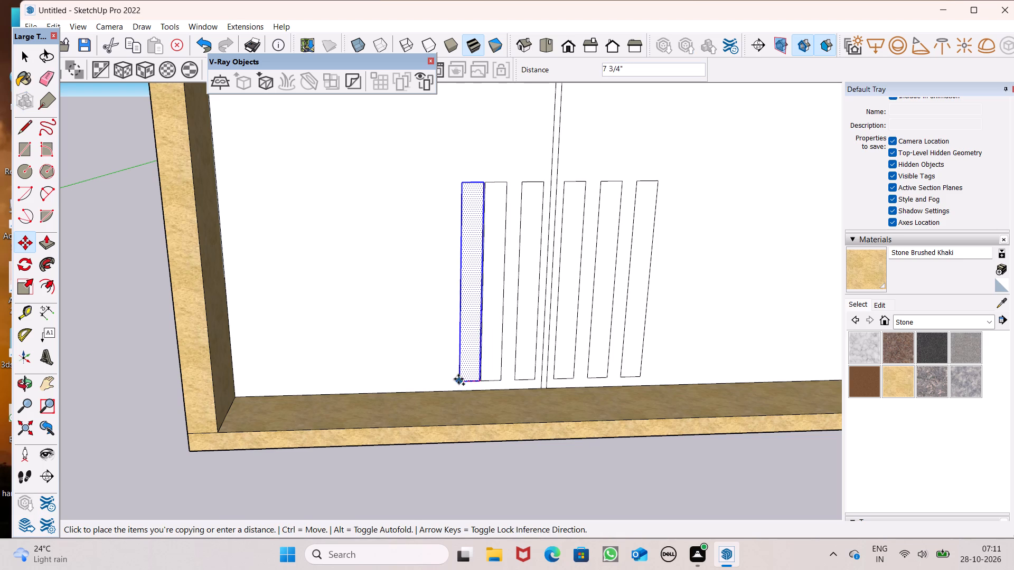
left_click_drag(458, 379, 447, 379)
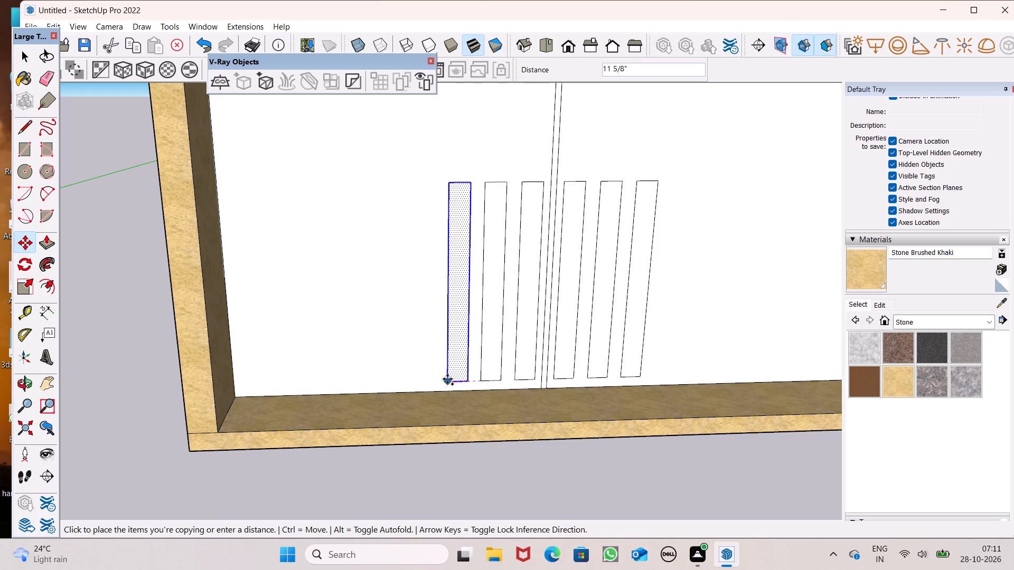
left_click_drag(447, 379, 447, 379)
scroll(427, 333, "down", 6)
key("space")
left_click(417, 398)
Copy the first gate's outermost strip right of its divider onto the second gate, just right of that gate's divider at the same height.
scroll(368, 334, "down", 7)
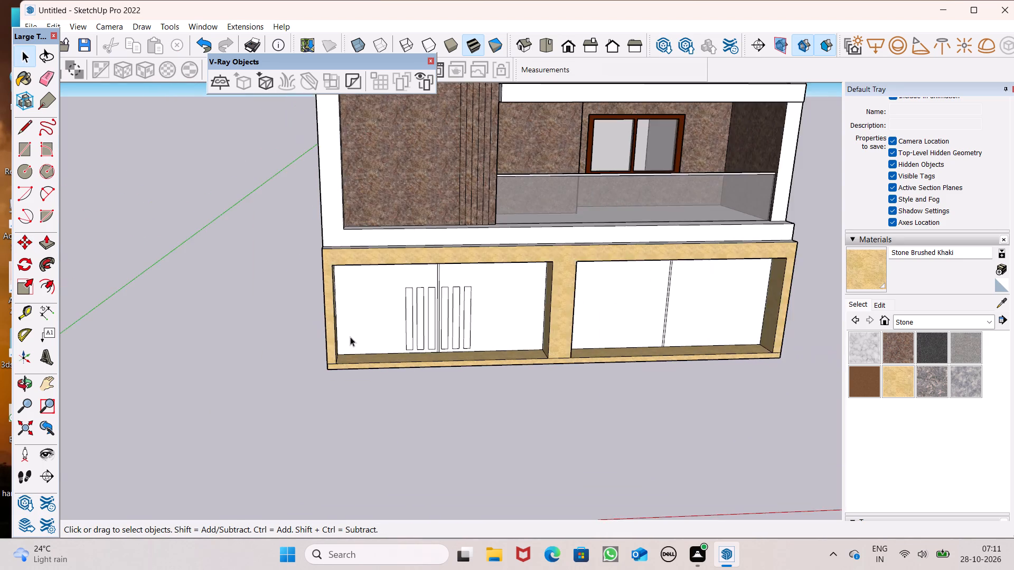
scroll(312, 322, "down", 3)
middle_click_drag(420, 392, 373, 368)
scroll(389, 339, "up", 10)
scroll(398, 299, "down", 7)
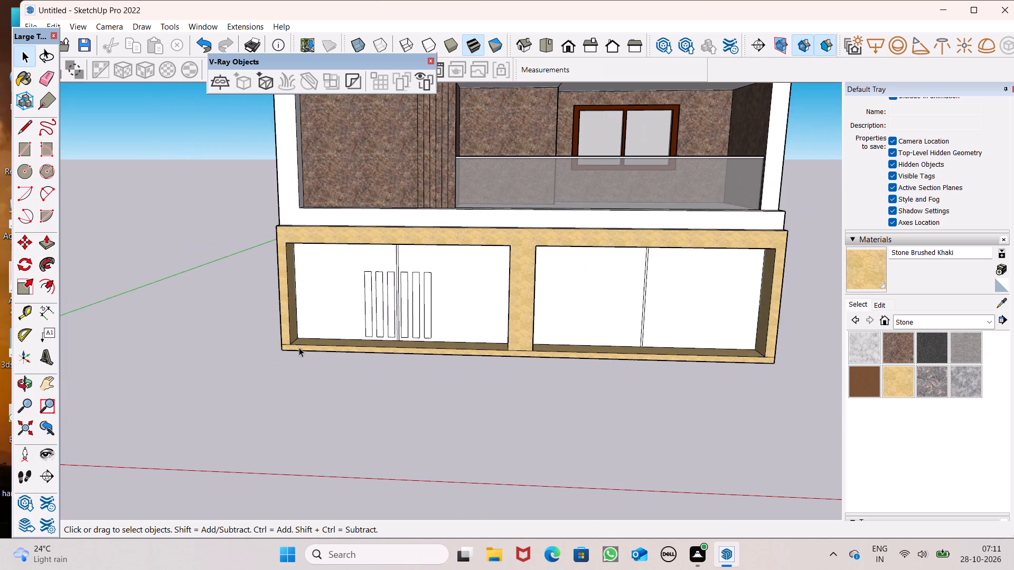
scroll(299, 347, "down", 1)
scroll(322, 334, "up", 1)
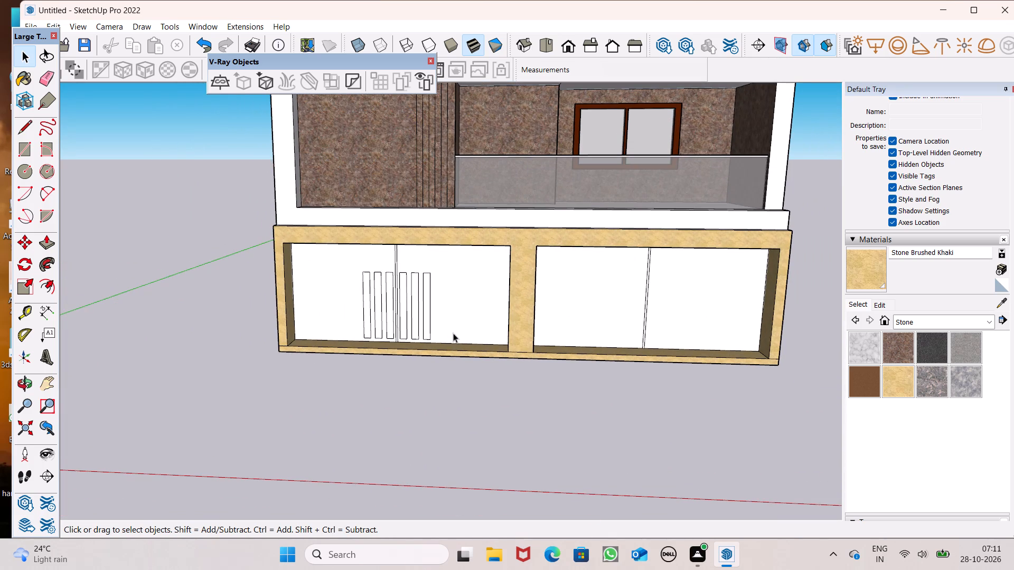
scroll(803, 301, "up", 3)
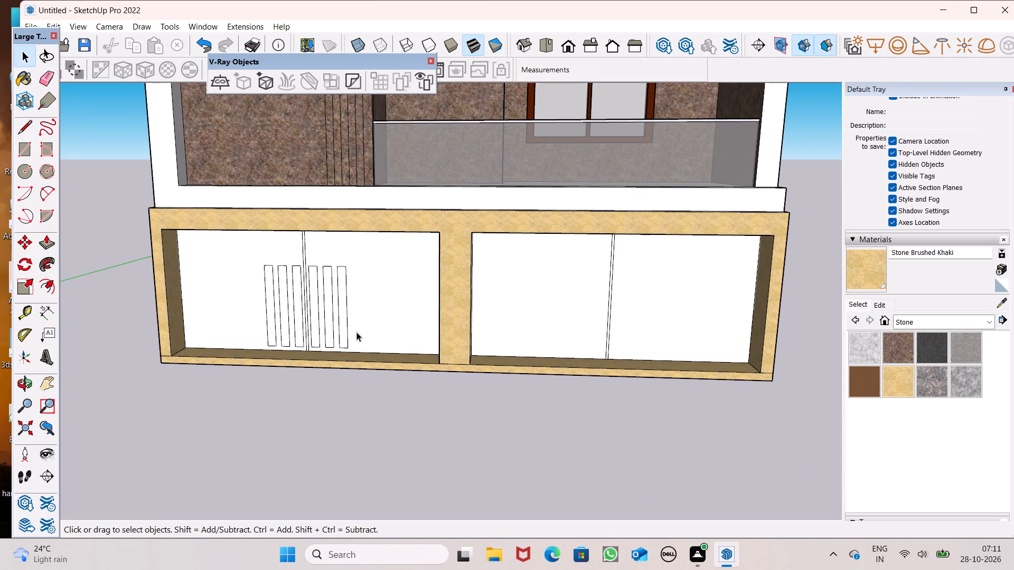
left_click(341, 339)
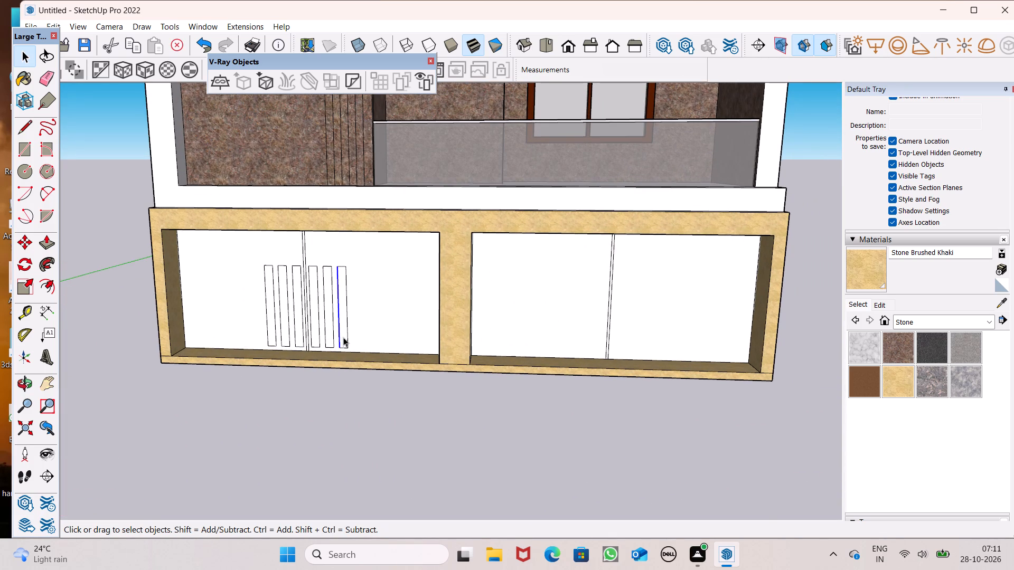
double_click(343, 337)
scroll(344, 351, "down", 2)
key("m")
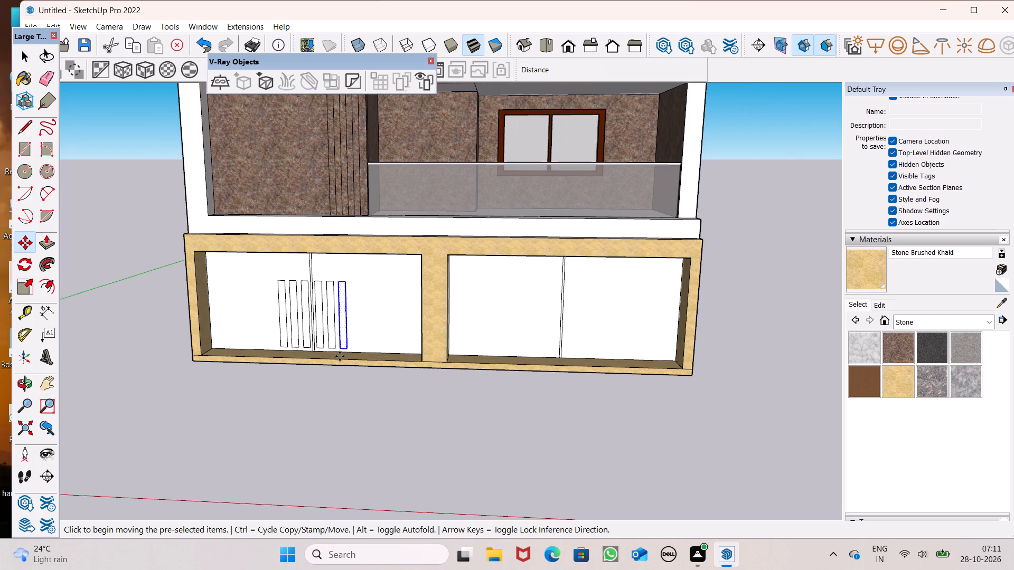
key("Return")
scroll(589, 324, "up", 3)
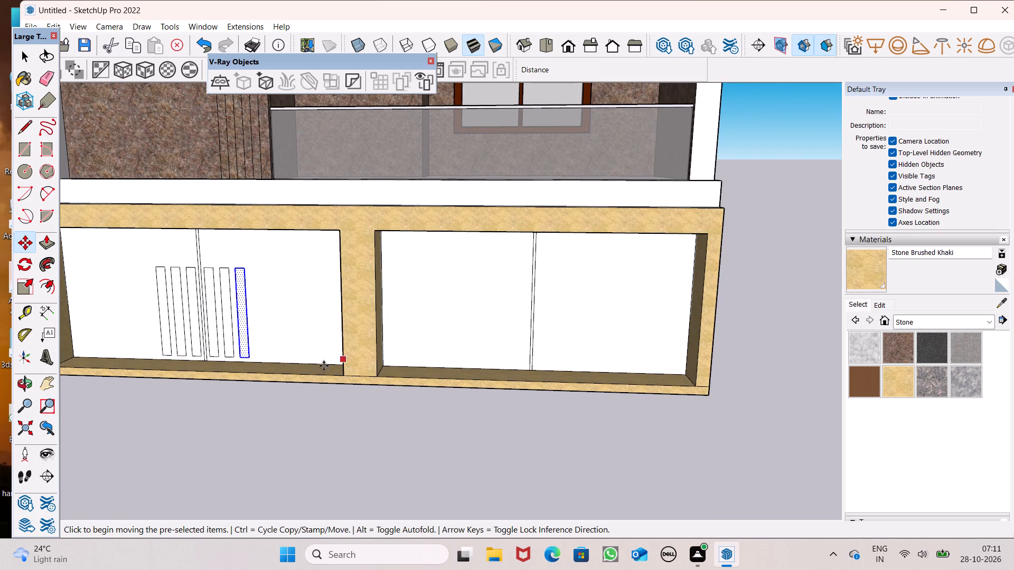
left_click_drag(252, 357, 353, 358)
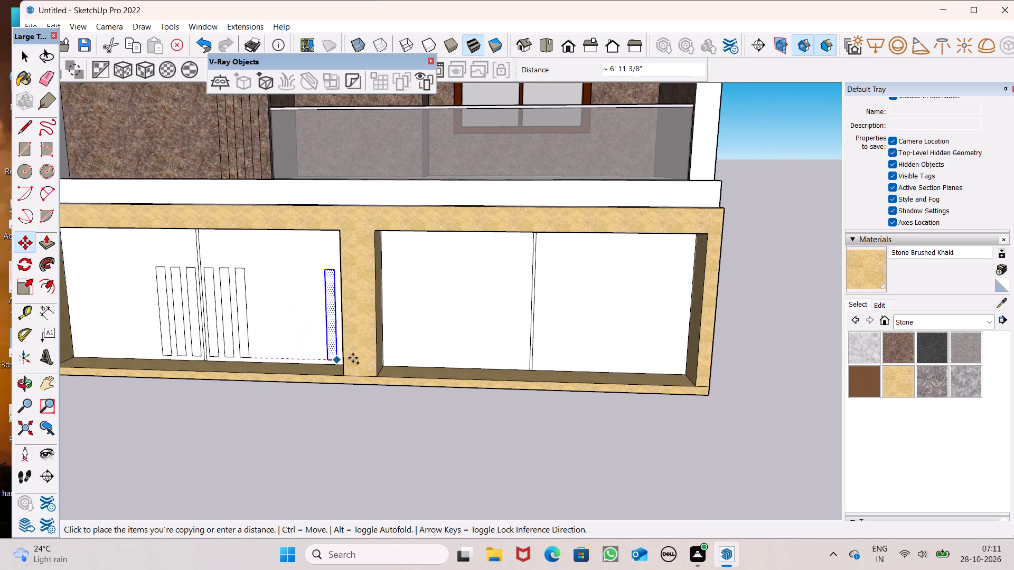
left_click_drag(353, 358, 554, 360)
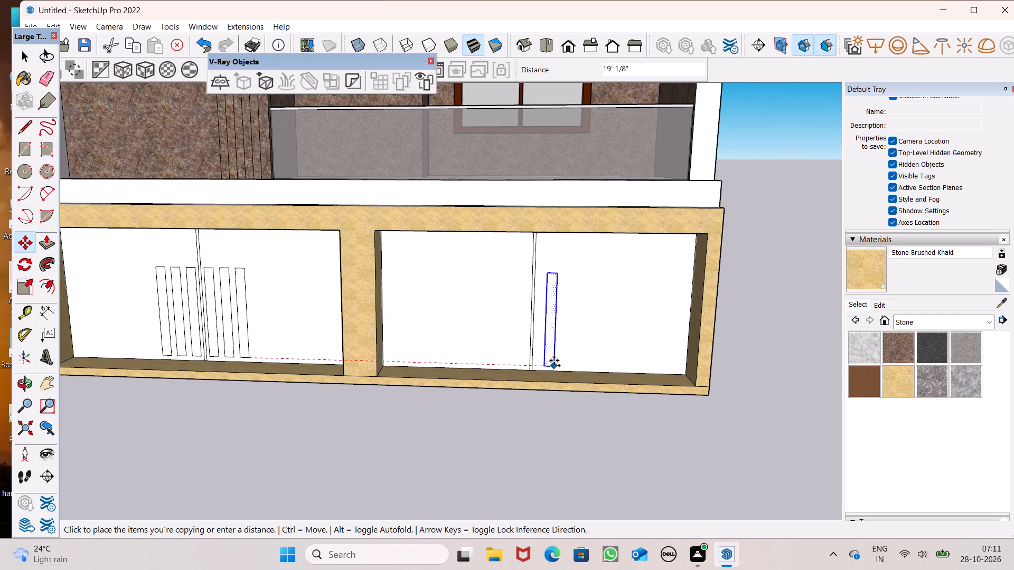
left_click_drag(554, 360, 548, 363)
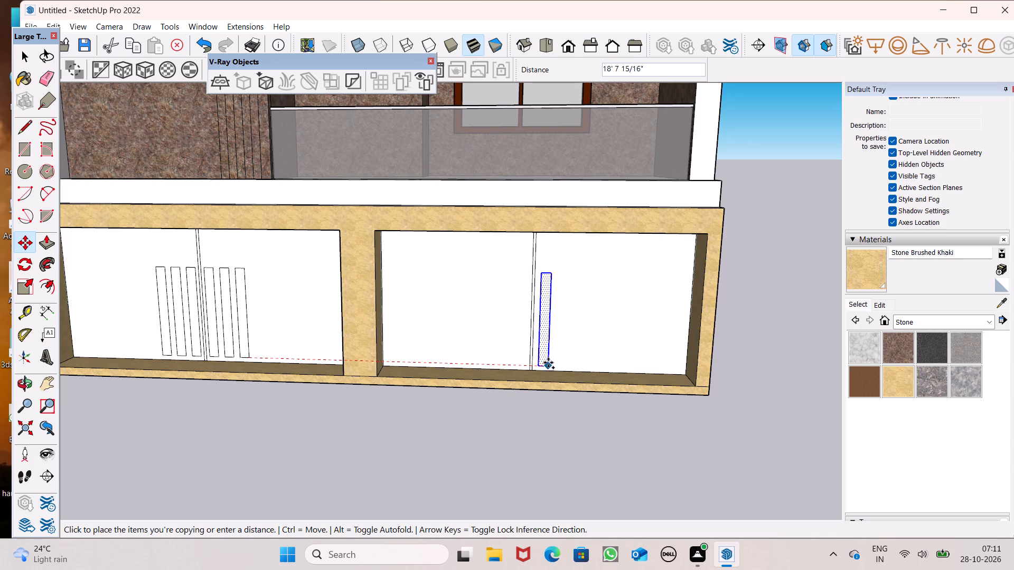
left_click_drag(548, 363, 547, 364)
Nudge the copied strip about 1 3/16" closer to the second gate's divider.
scroll(565, 352, "up", 9)
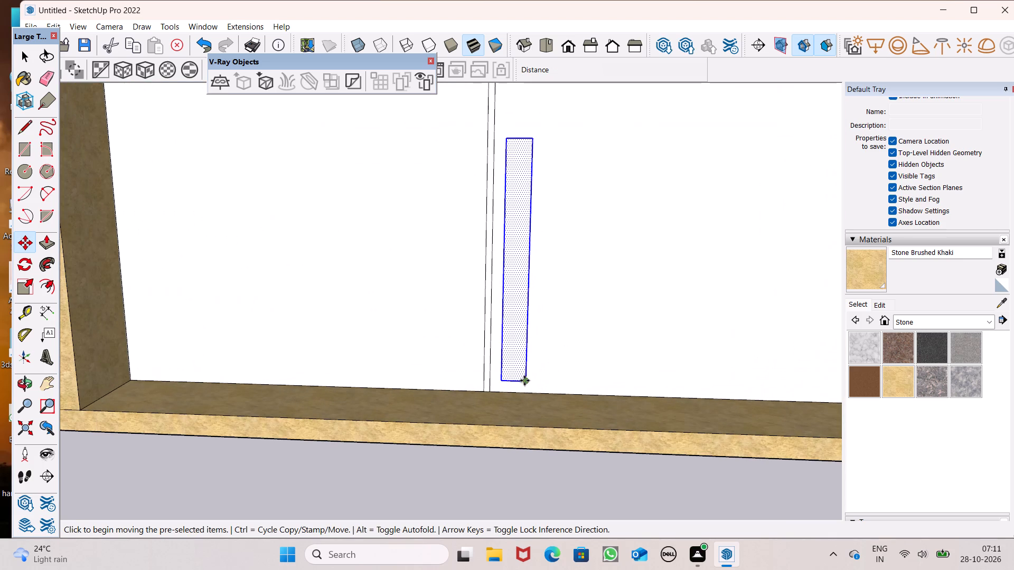
left_click(525, 380)
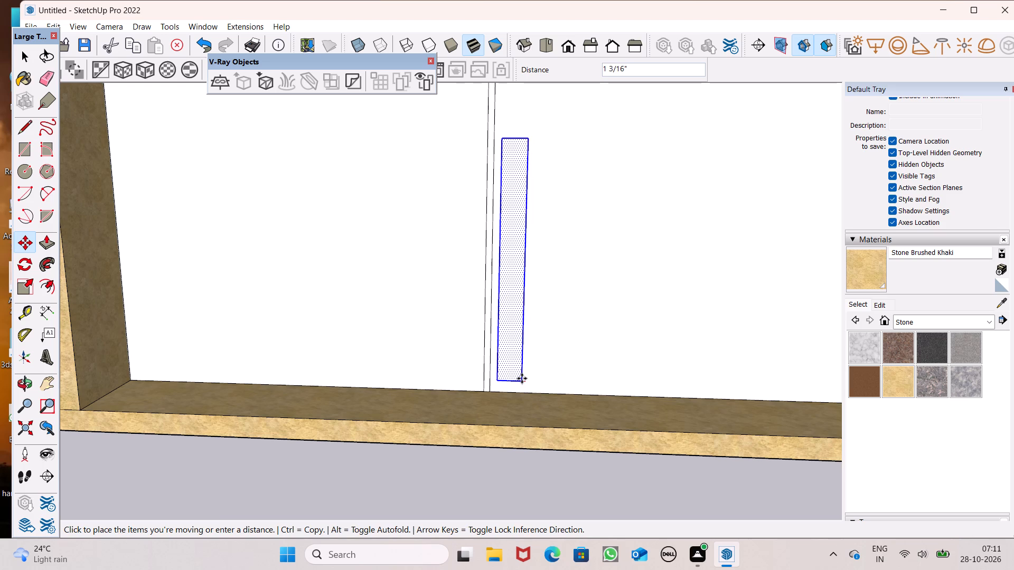
Add two more strip copies to the right on the second gate, spaced about 11 13/16" and about 1' 1/2".
left_click_drag(521, 381, 559, 378)
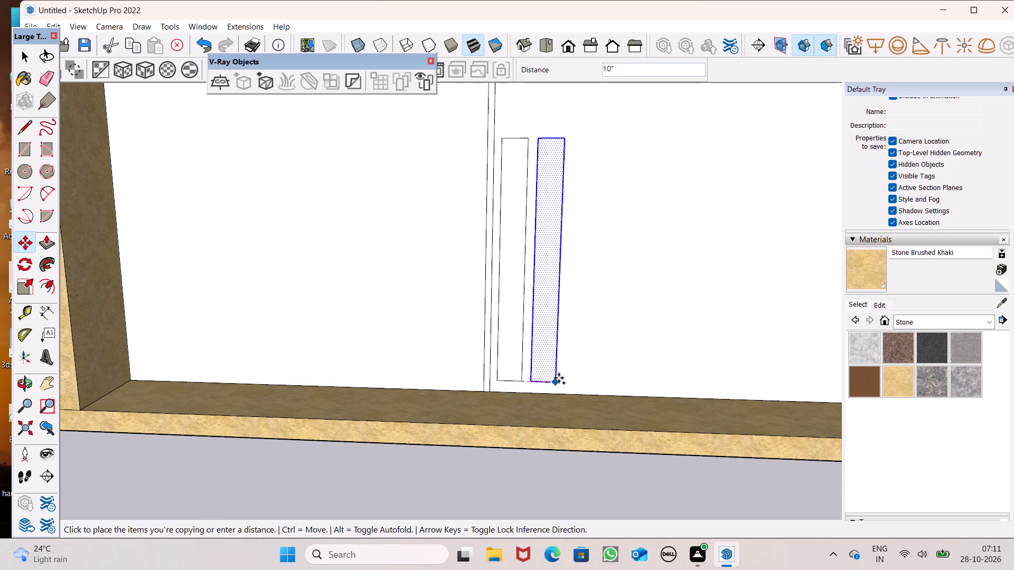
left_click_drag(559, 378, 561, 378)
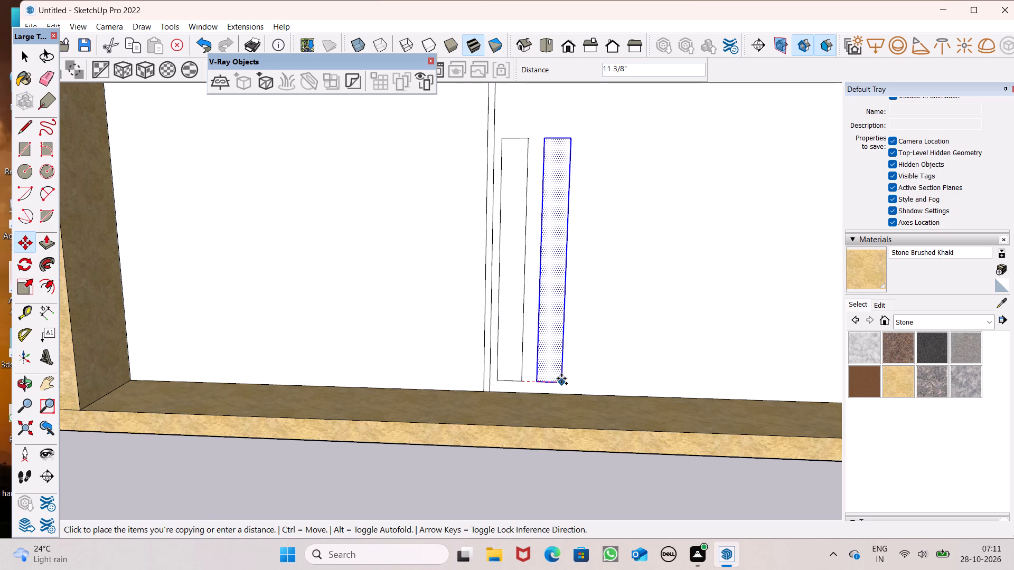
left_click_drag(561, 378, 563, 379)
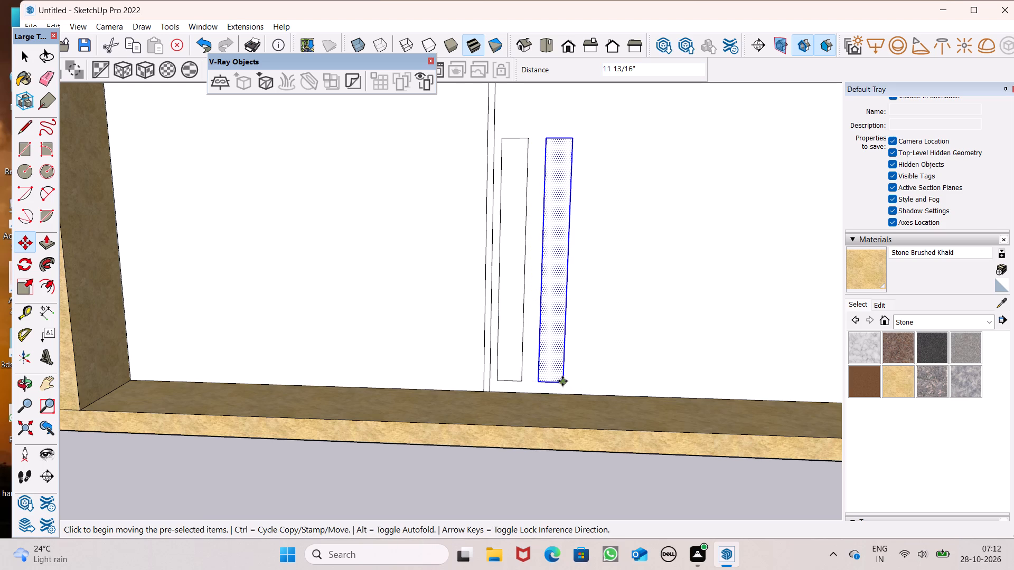
left_click_drag(562, 381, 607, 386)
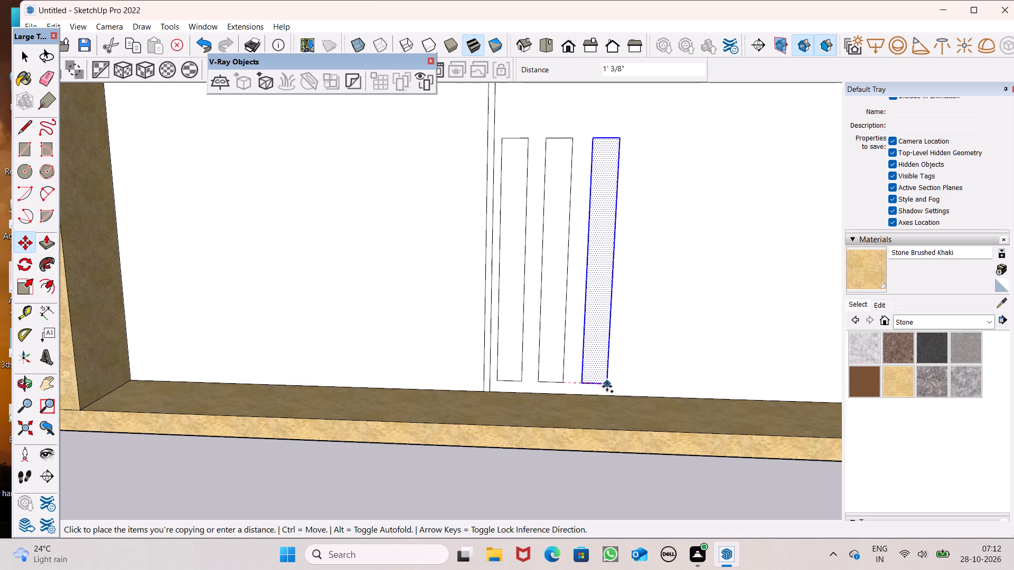
left_click_drag(607, 386, 607, 383)
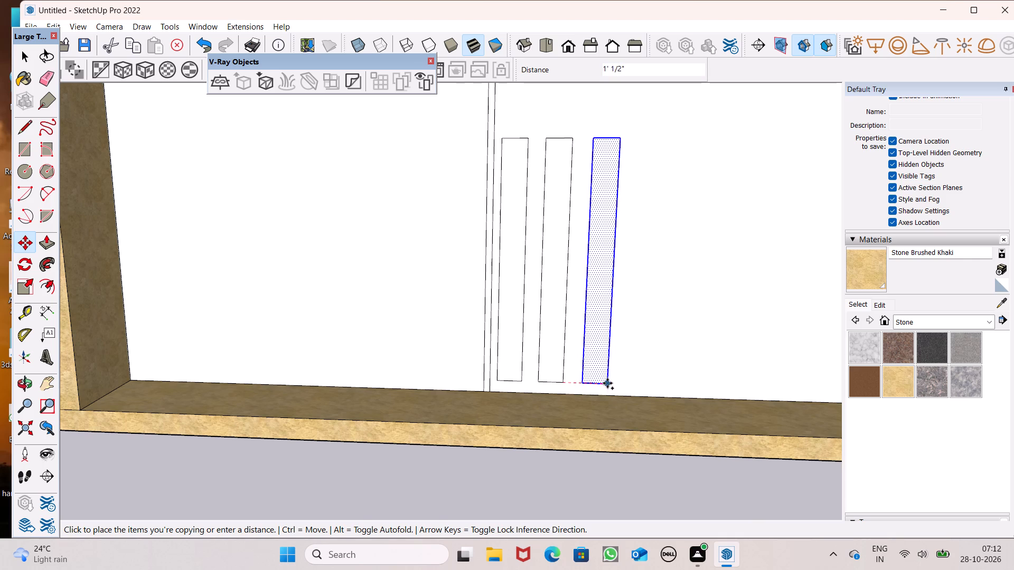
left_click_drag(607, 383, 607, 383)
Copy the outermost strip about 3' 1 5/8" back across the second gate's divider, placing it just left of the divider at the same height.
scroll(651, 355, "down", 9)
middle_click_drag(625, 407, 633, 420)
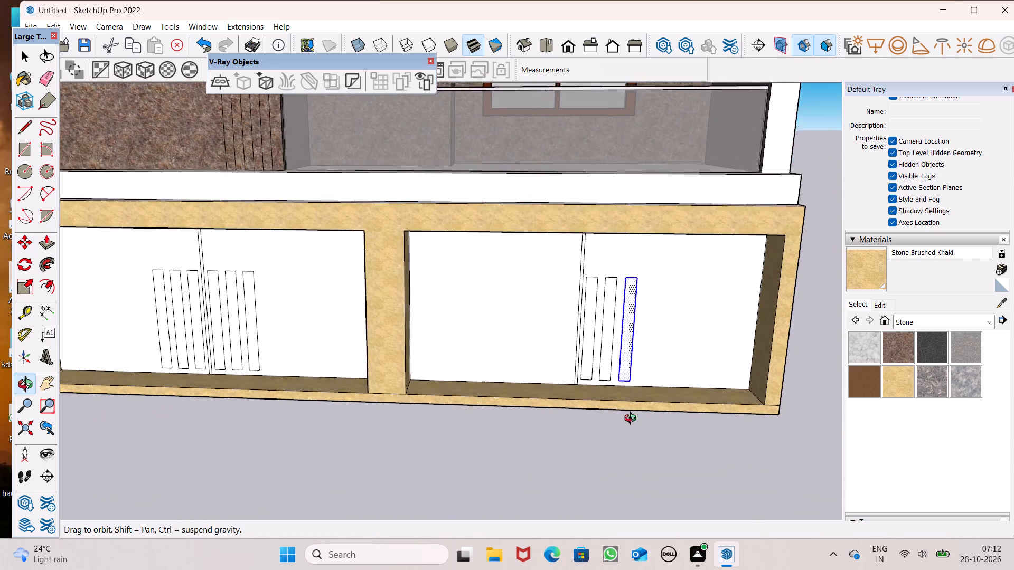
middle_click_drag(633, 420, 725, 410)
scroll(603, 352, "up", 7)
left_click_drag(662, 373, 662, 373)
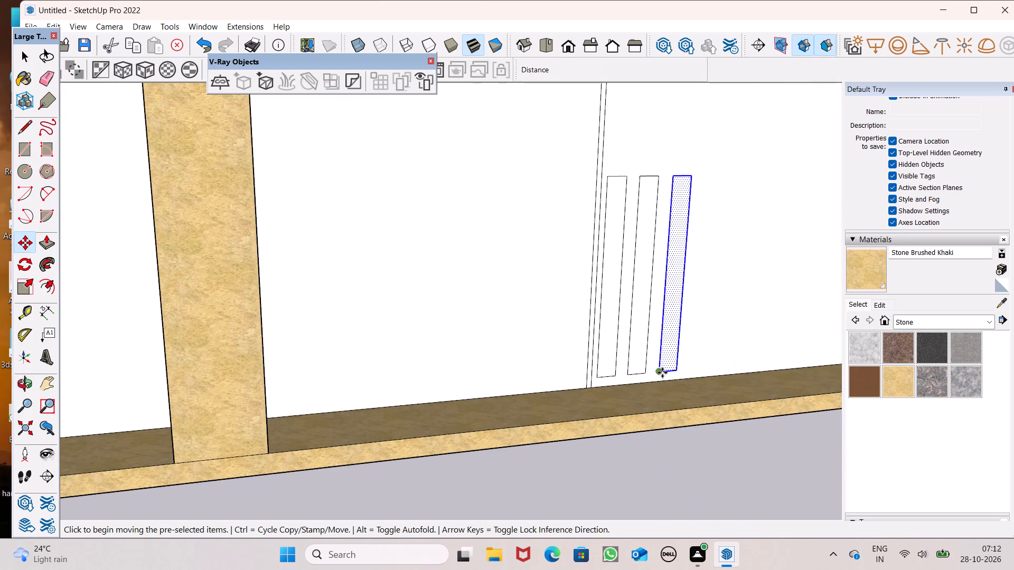
left_click_drag(662, 373, 558, 377)
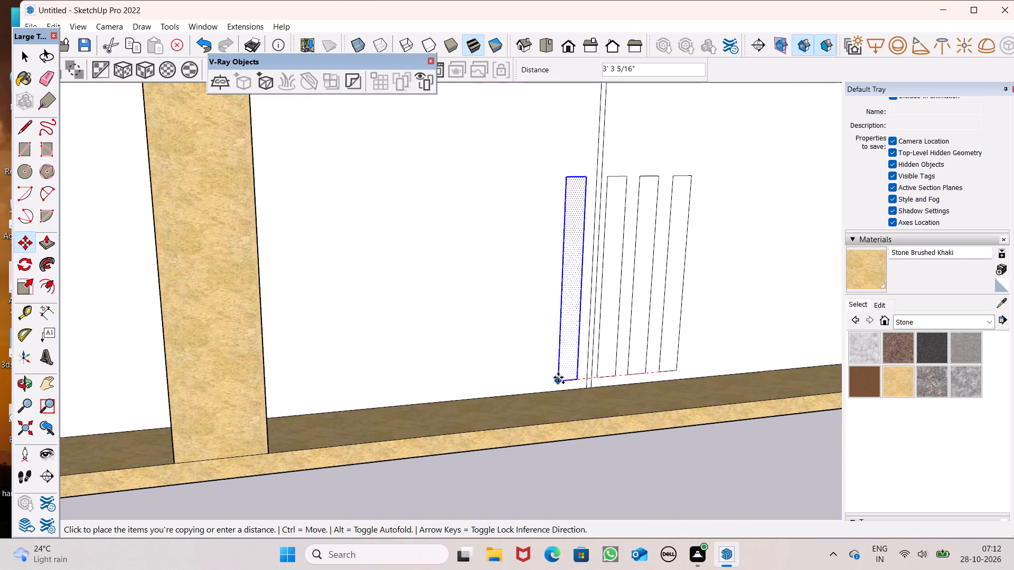
left_click_drag(558, 377, 561, 378)
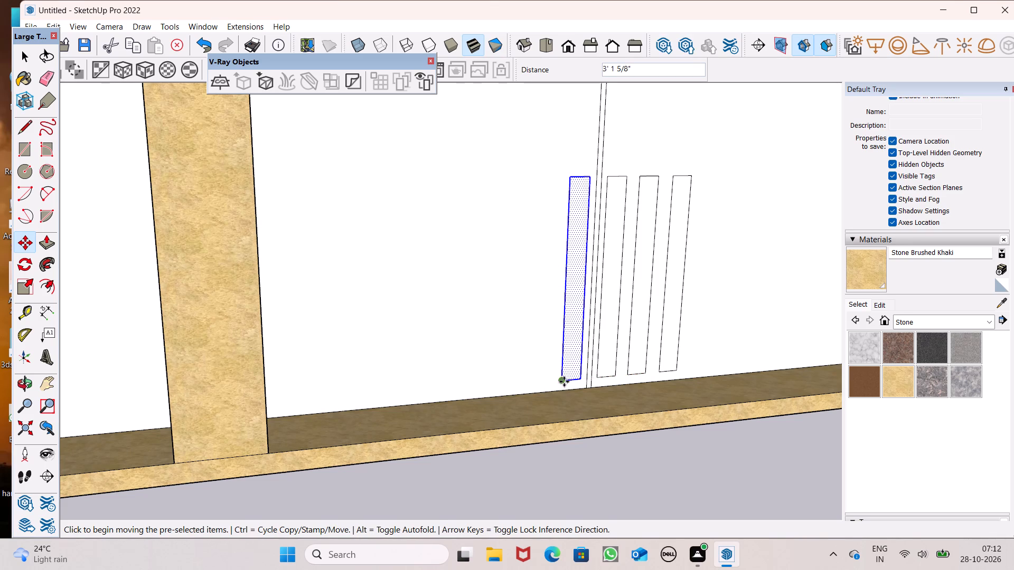
Copy the strip left of the second gate's divider once more leftward at the same height, and adjust its position for even spacing.
left_click_drag(559, 382, 524, 385)
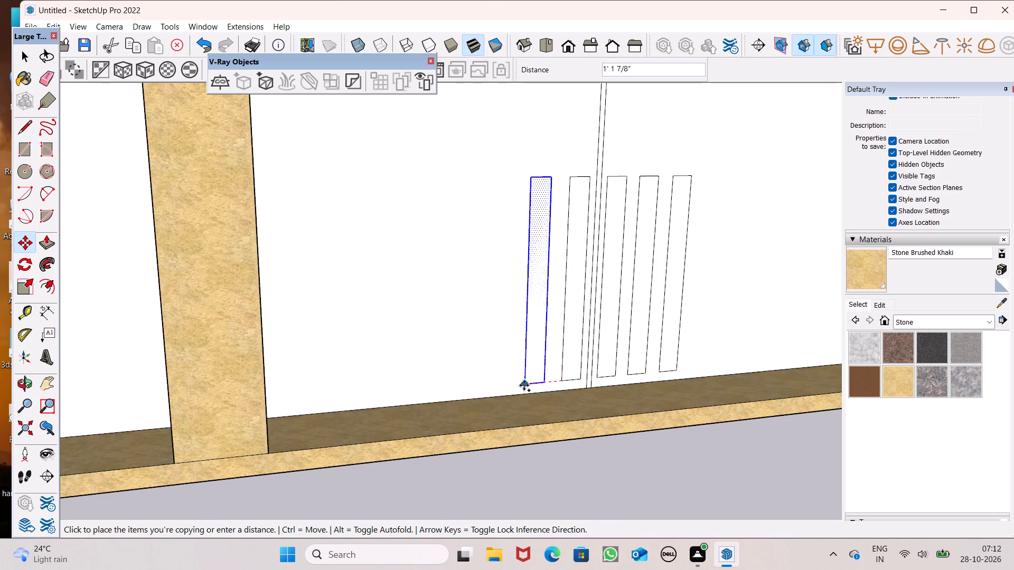
left_click_drag(524, 385, 527, 386)
left_click_drag(528, 384, 525, 385)
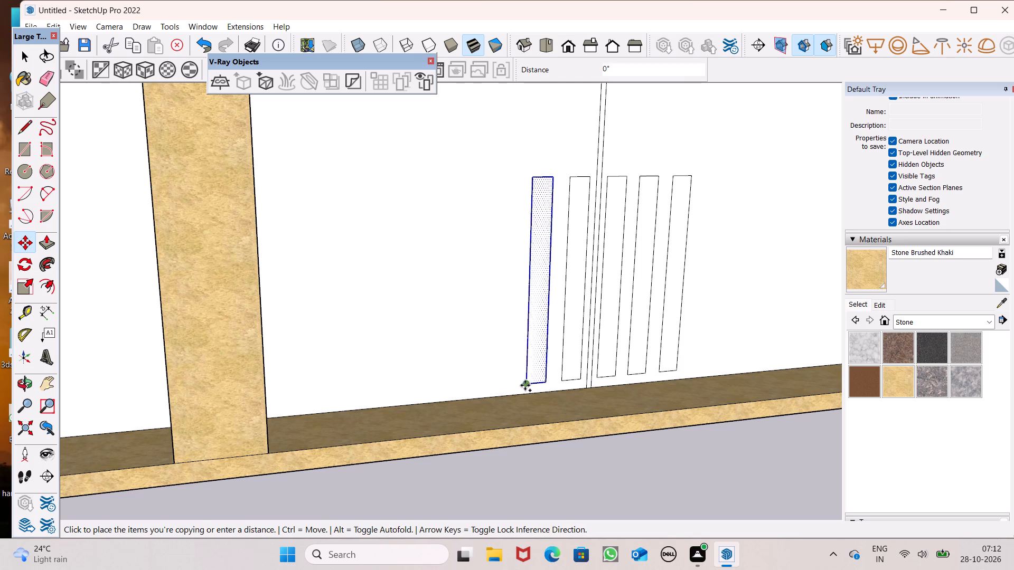
left_click_drag(525, 385, 495, 392)
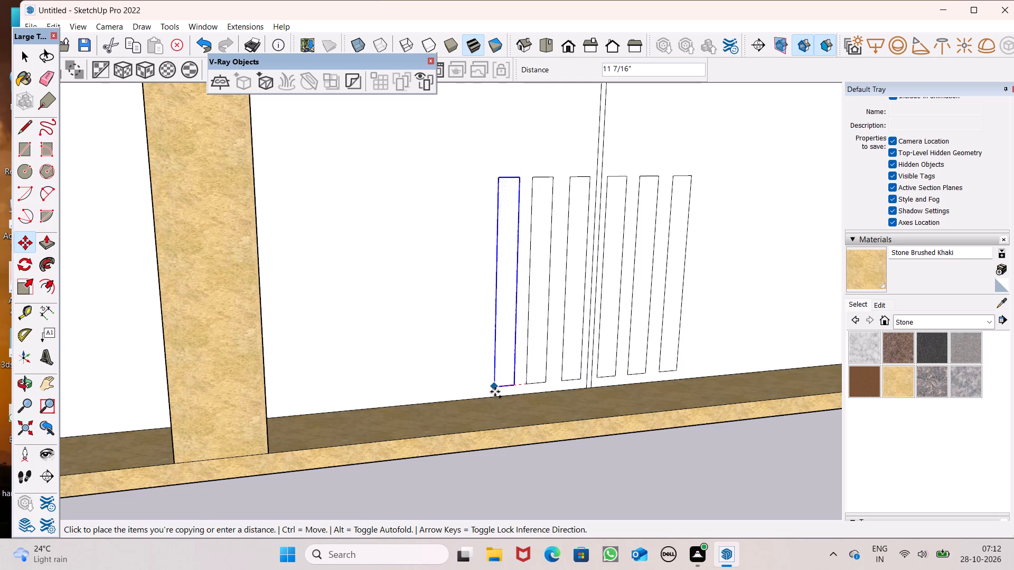
left_click_drag(495, 392, 508, 392)
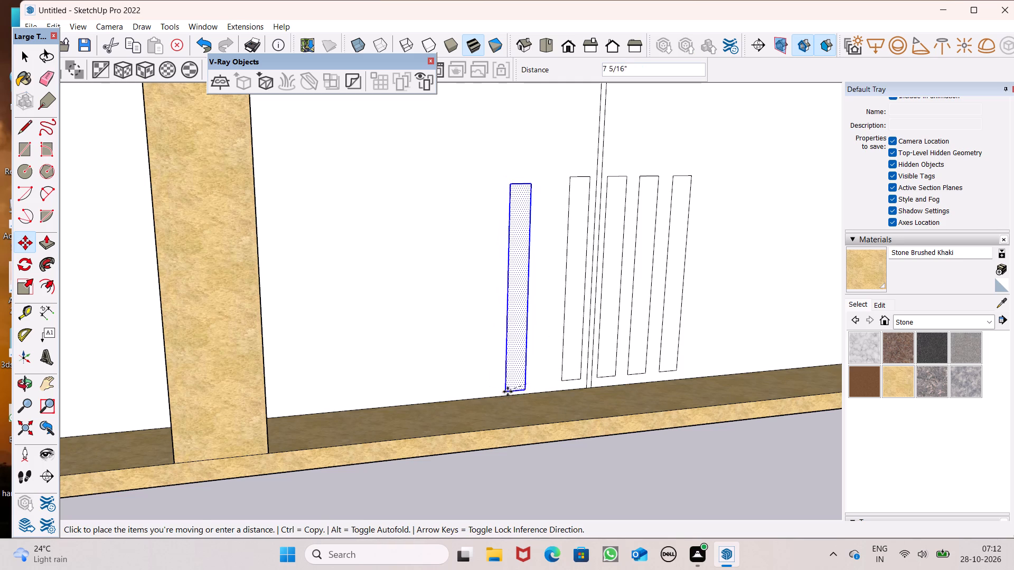
left_click_drag(508, 392, 532, 385)
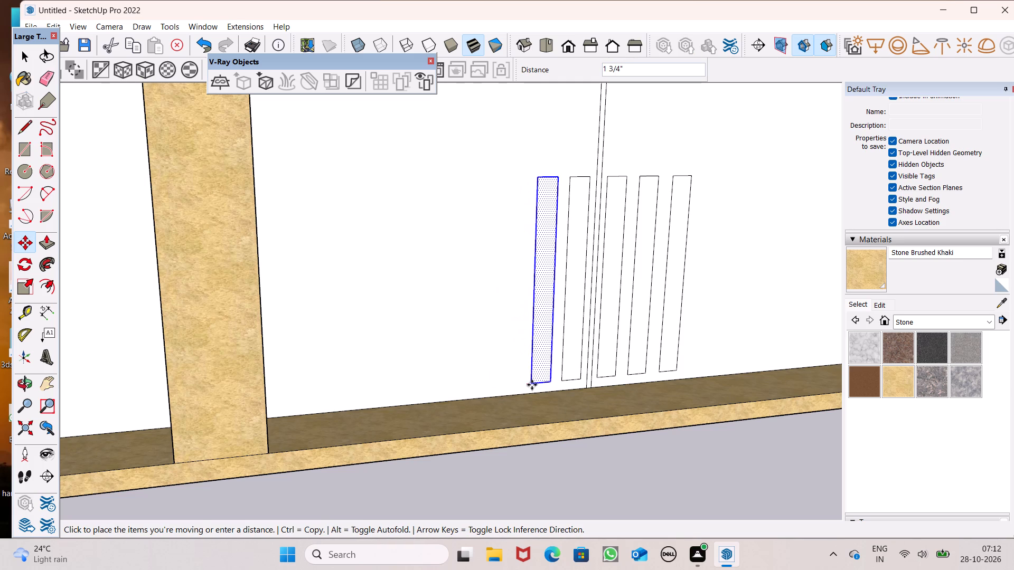
left_click_drag(532, 385, 532, 388)
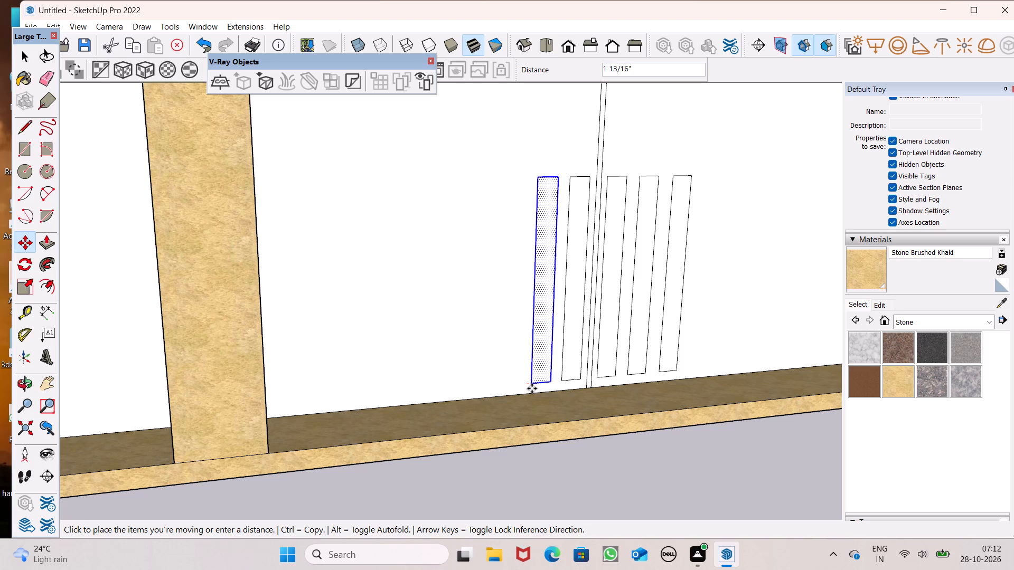
left_click_drag(532, 388, 531, 388)
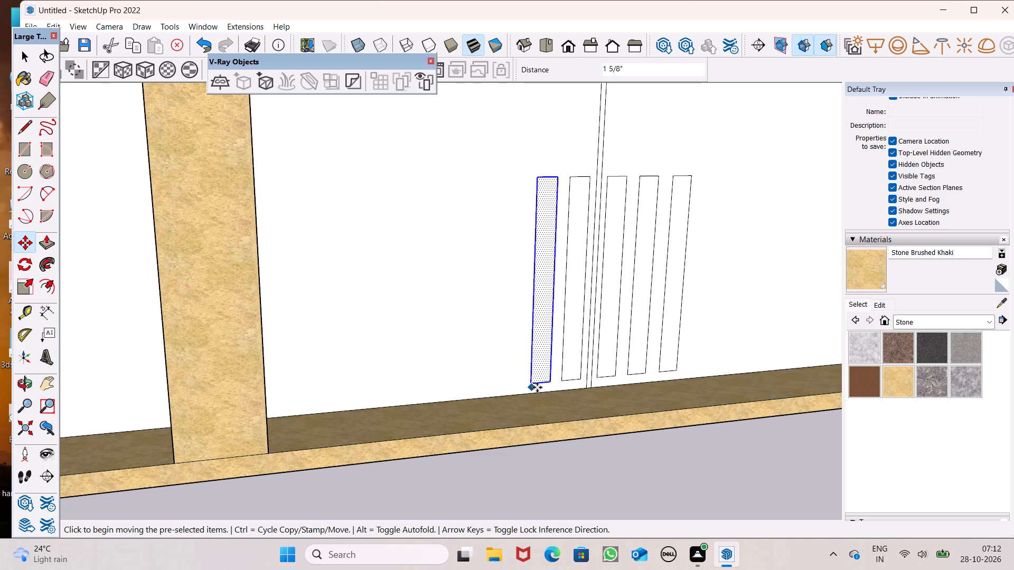
scroll(553, 386, "down", 1)
middle_click_drag(553, 386, 472, 398)
scroll(493, 391, "up", 5)
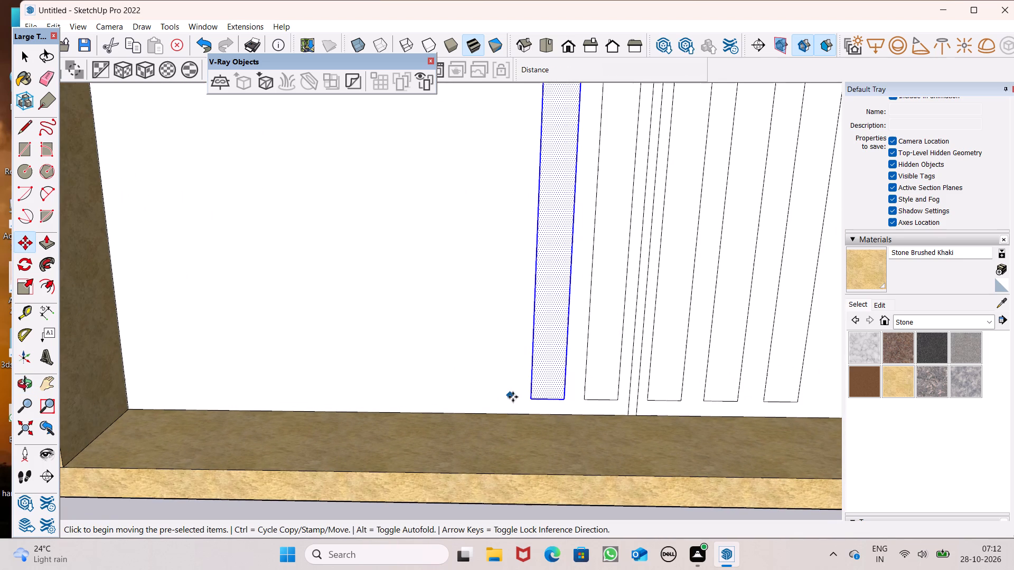
left_click_drag(529, 400, 524, 401)
Add a third strip copy farther left of the second gate's divider at the same height, and clear the selection.
left_click_drag(525, 397, 516, 394)
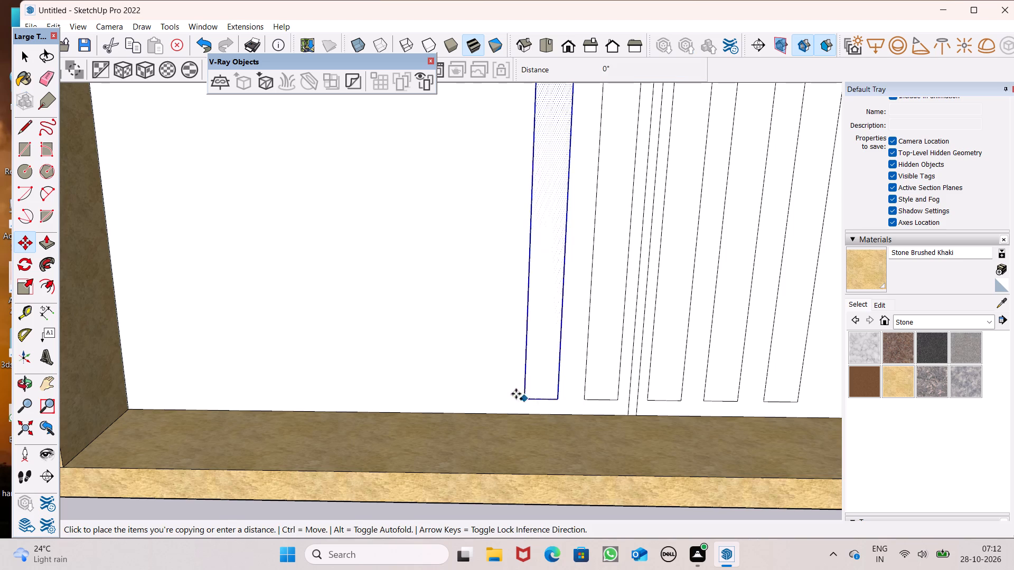
left_click_drag(516, 394, 461, 399)
scroll(417, 362, "down", 9)
key("space")
scroll(416, 344, "down", 3)
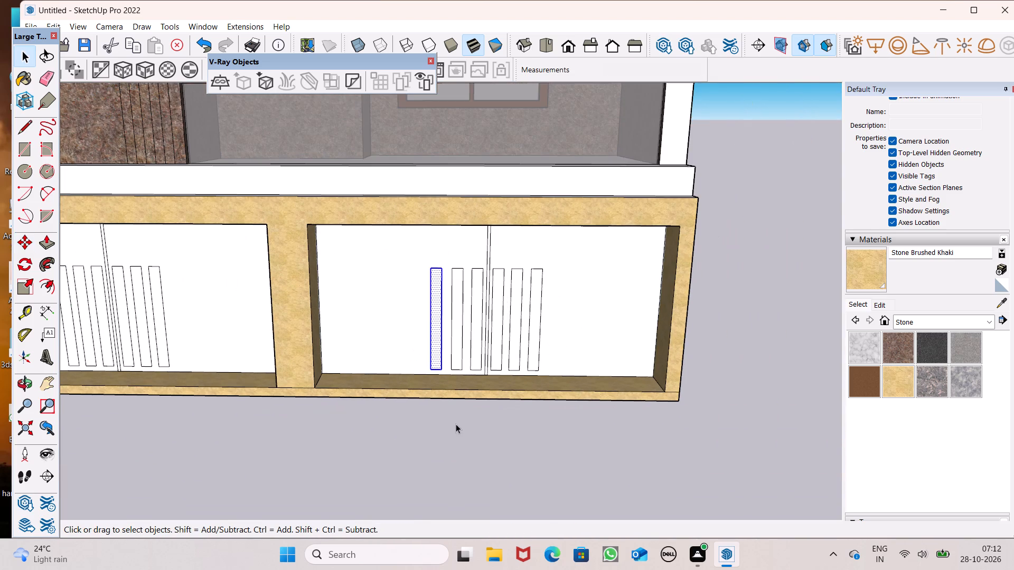
left_click_drag(456, 425, 456, 420)
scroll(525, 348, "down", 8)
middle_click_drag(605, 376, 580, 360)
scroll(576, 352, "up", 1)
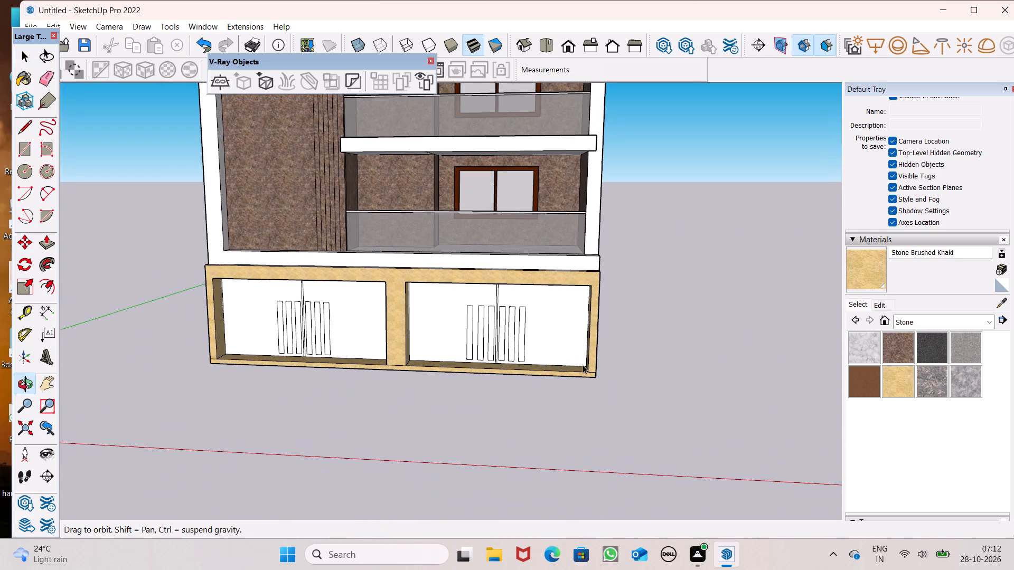
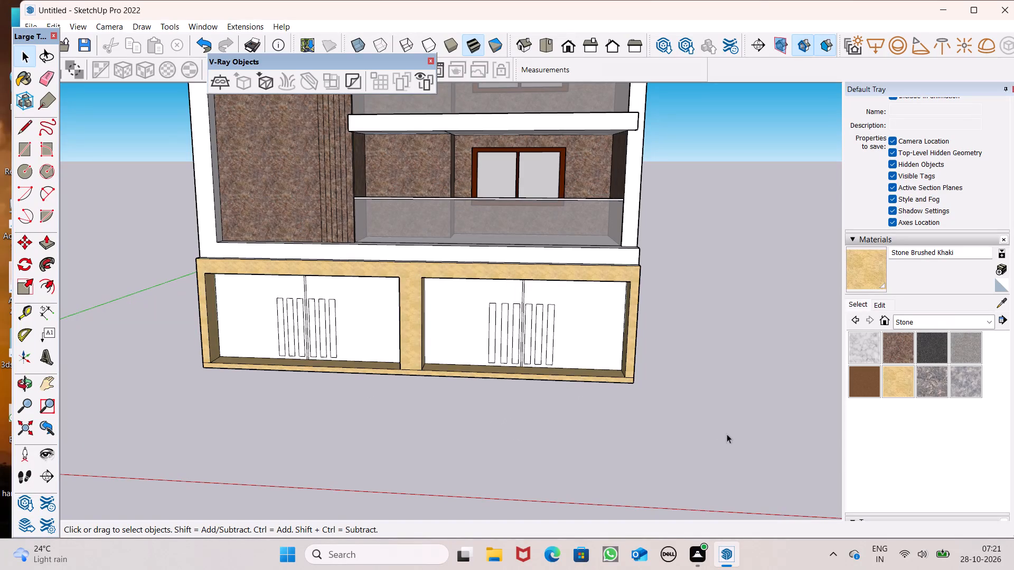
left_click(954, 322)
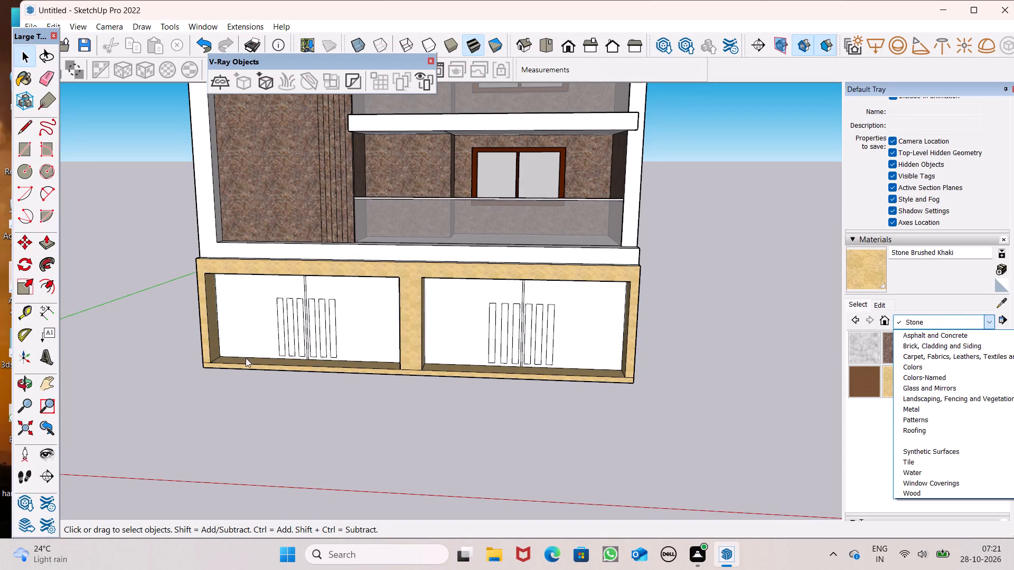
Draw a small square about 3" by 3" near the top of the strip just right of the first gate's divider.
middle_click_drag(275, 423, 339, 419)
scroll(323, 431, "up", 1)
middle_click_drag(382, 404, 435, 413)
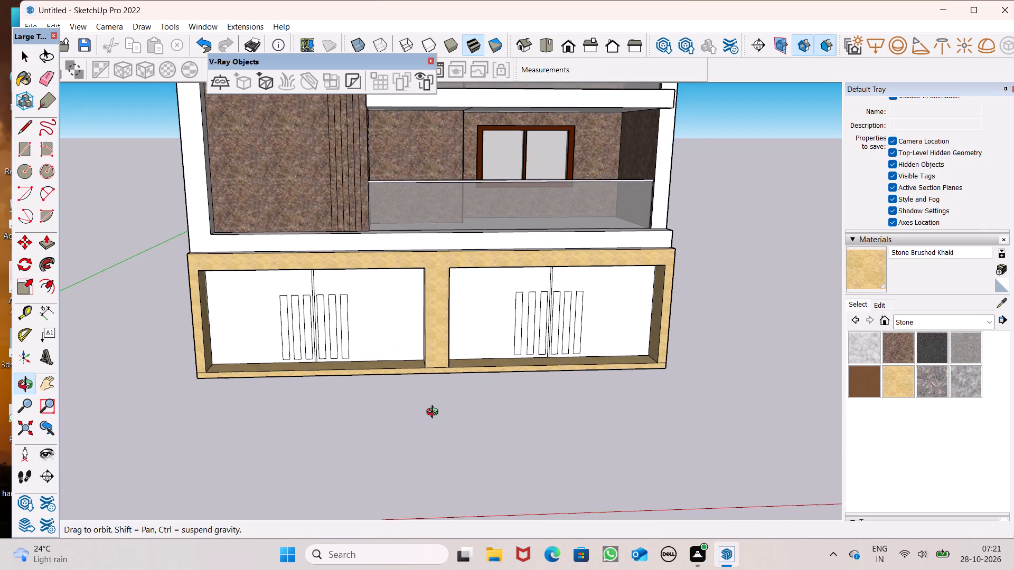
middle_click_drag(435, 413, 409, 424)
scroll(297, 330, "up", 6)
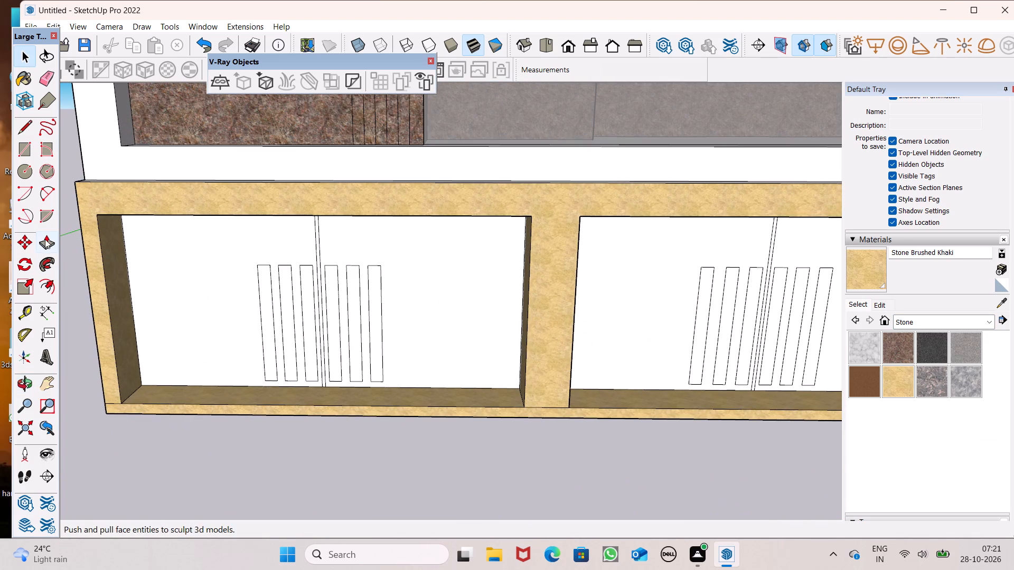
left_click(22, 150)
middle_click_drag(152, 336, 206, 357)
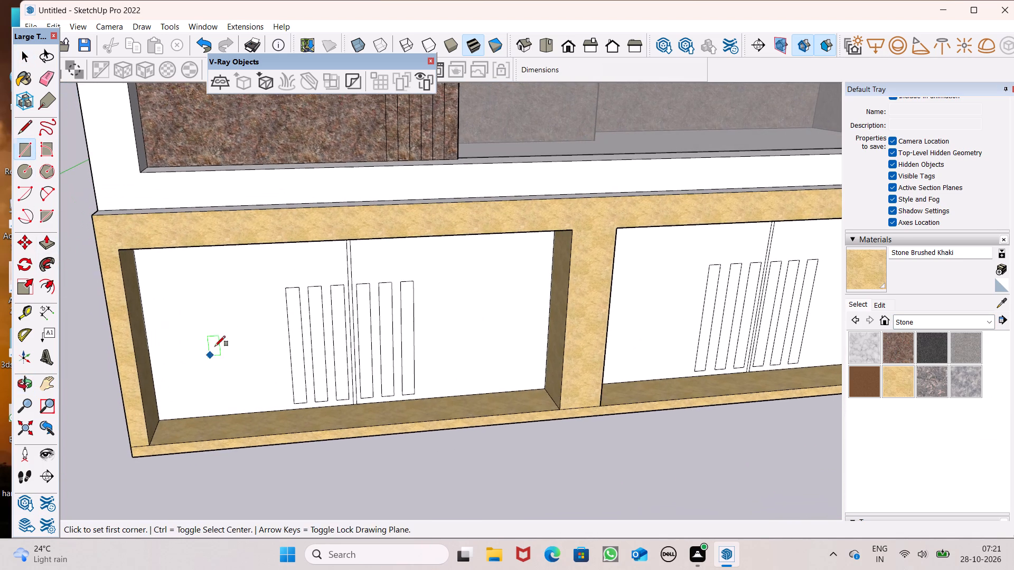
scroll(294, 394, "up", 1)
middle_click_drag(297, 394, 275, 341)
scroll(341, 342, "up", 1)
middle_click_drag(324, 324, 320, 336)
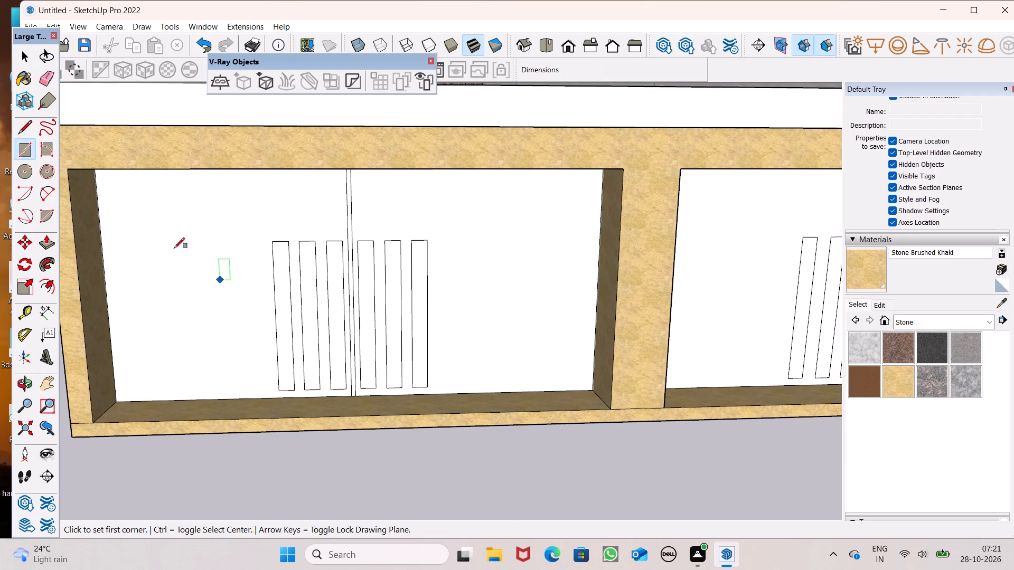
scroll(303, 310, "up", 5)
scroll(371, 276, "up", 3)
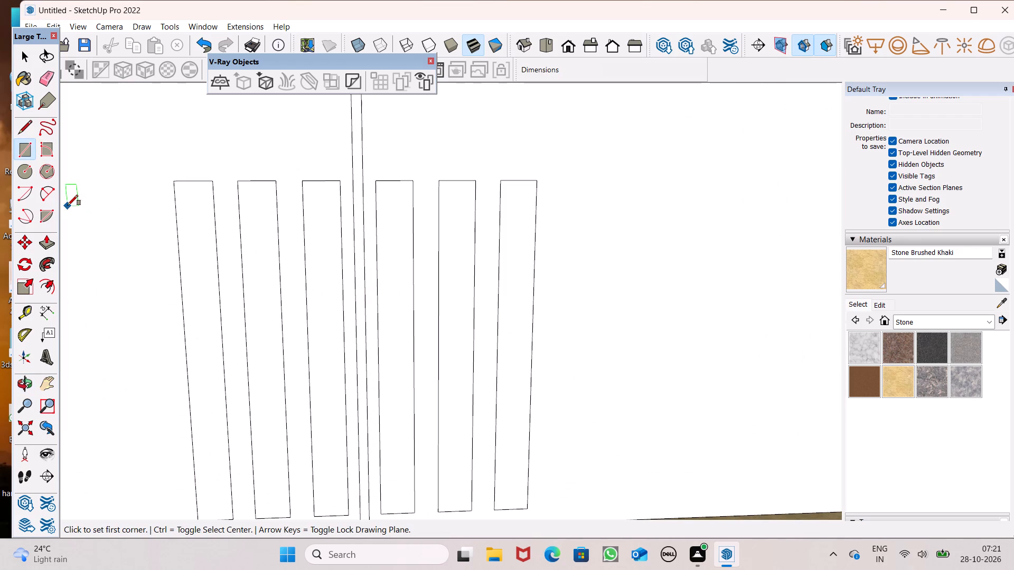
scroll(389, 379, "up", 1)
middle_click_drag(390, 375, 364, 382)
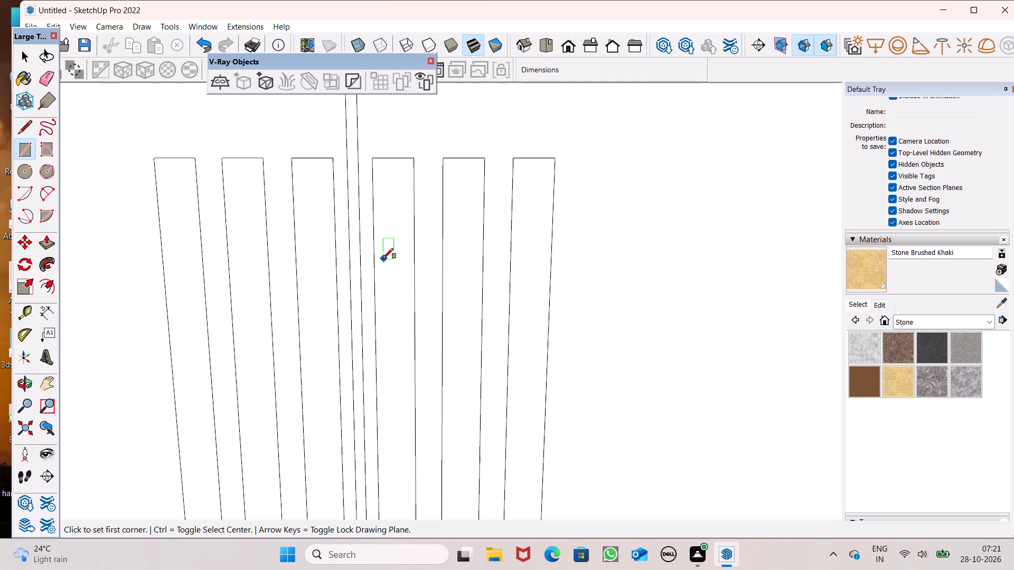
scroll(383, 259, "up", 2)
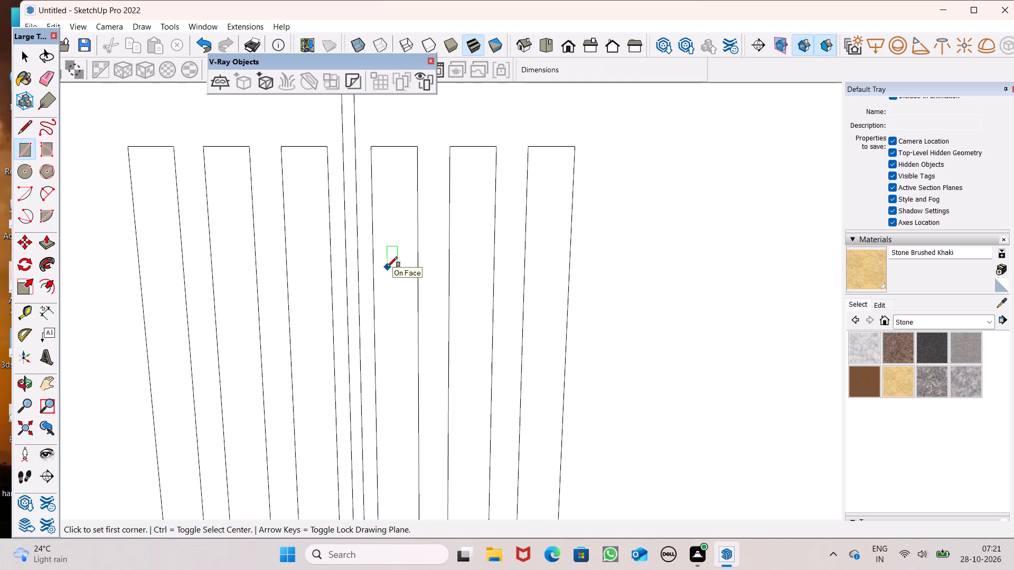
left_click(379, 232)
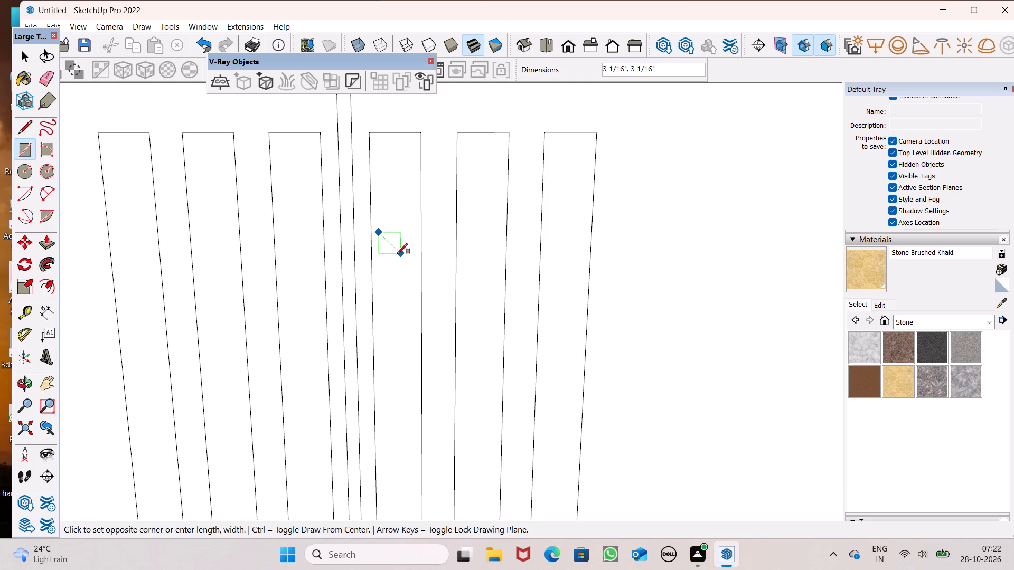
left_click(397, 254)
scroll(405, 198, "down", 1)
key("space")
Copy the small square about 1' 1/16" across the first gate's divider onto the strip just left of it, and clear the selection.
scroll(383, 247, "up", 1)
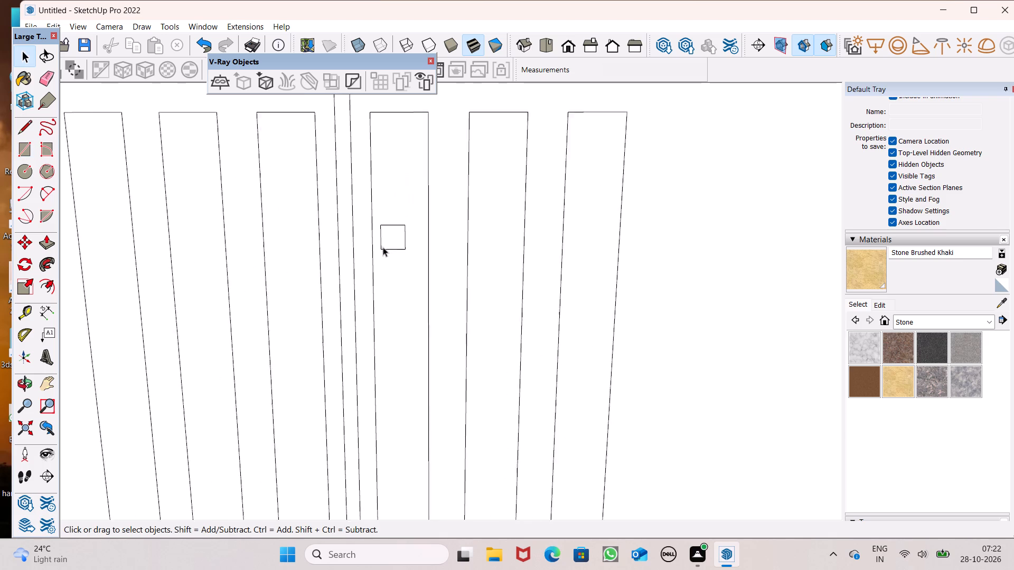
scroll(383, 247, "up", 2)
double_click(402, 240)
scroll(445, 278, "down", 4)
key("m")
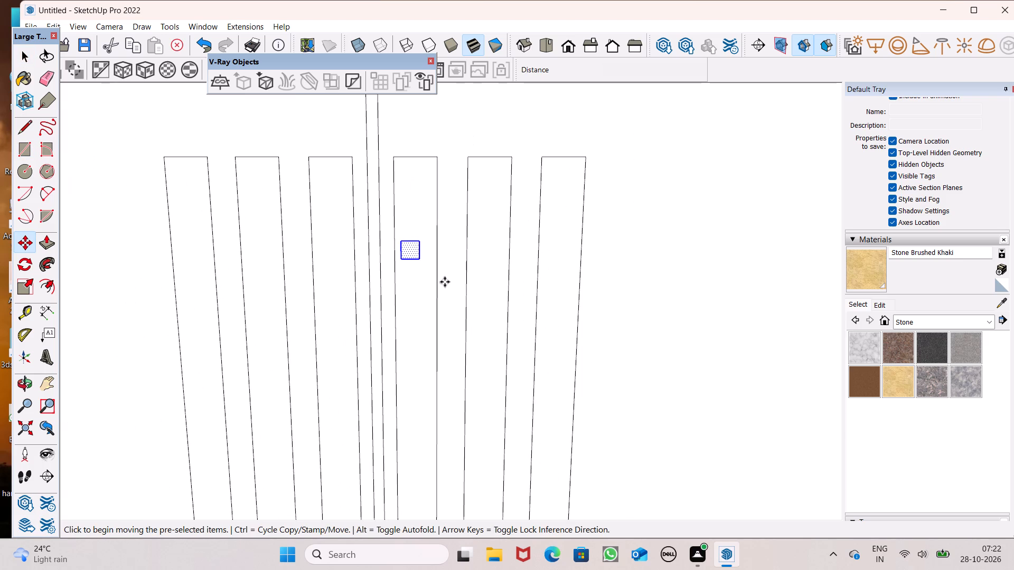
key("Return")
left_click_drag(402, 258, 334, 264)
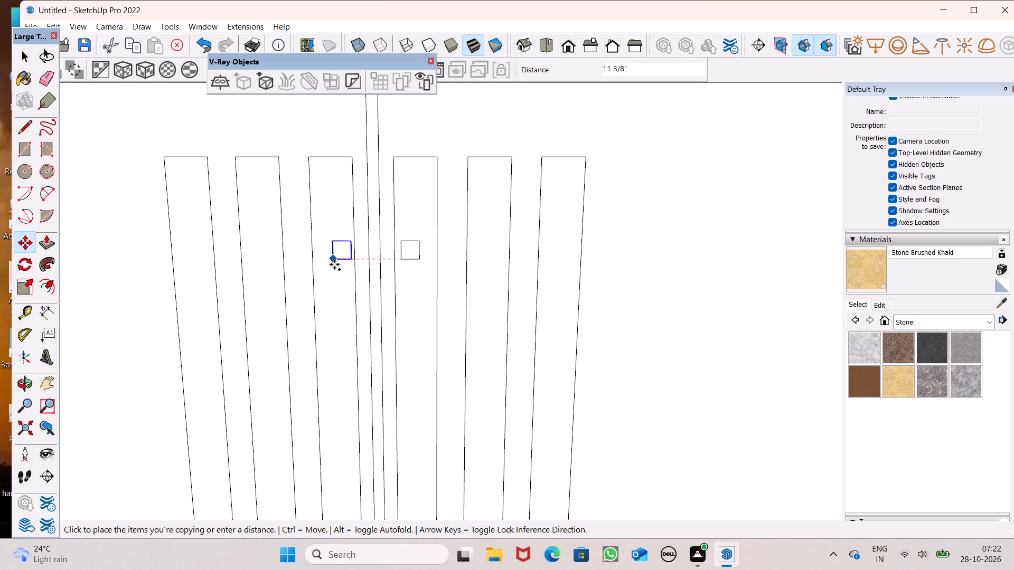
left_click_drag(334, 264, 329, 264)
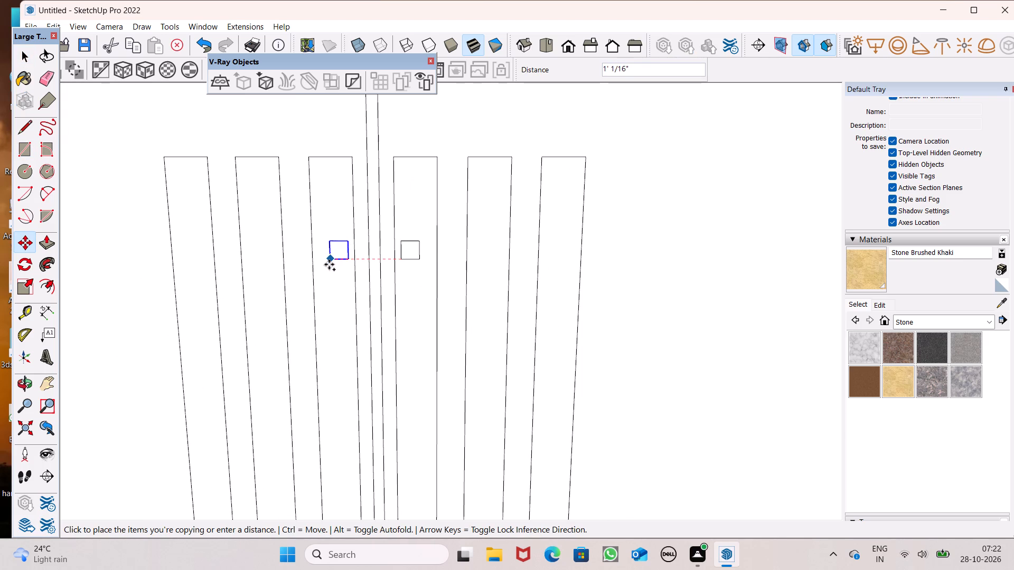
left_click_drag(329, 264, 328, 265)
scroll(359, 250, "down", 5)
key("space")
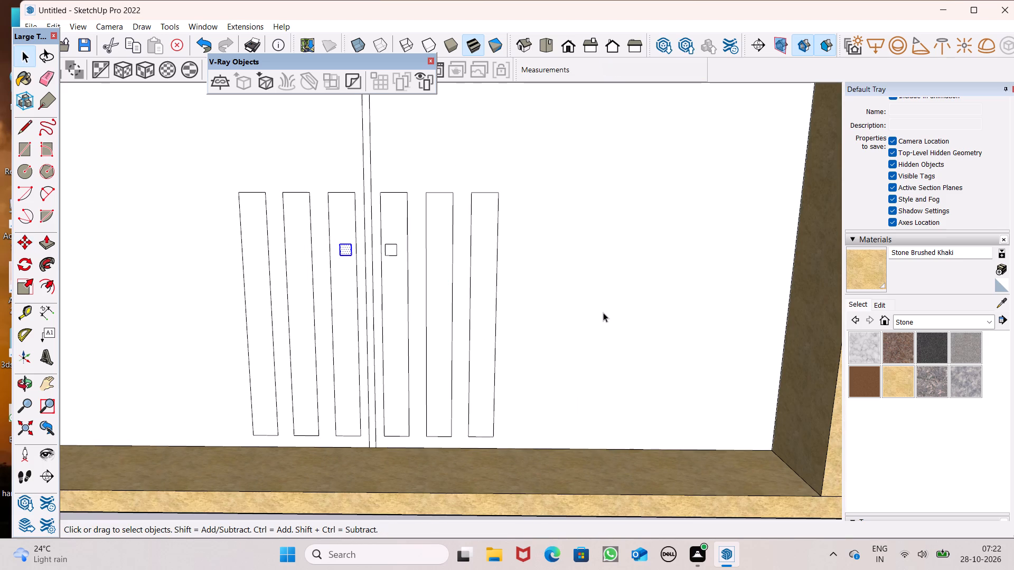
left_click(603, 312)
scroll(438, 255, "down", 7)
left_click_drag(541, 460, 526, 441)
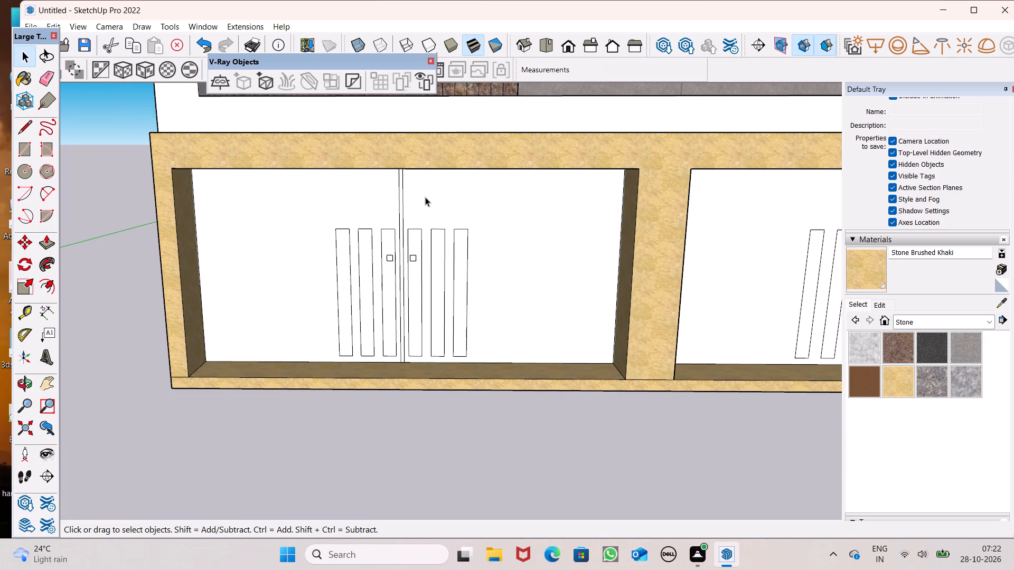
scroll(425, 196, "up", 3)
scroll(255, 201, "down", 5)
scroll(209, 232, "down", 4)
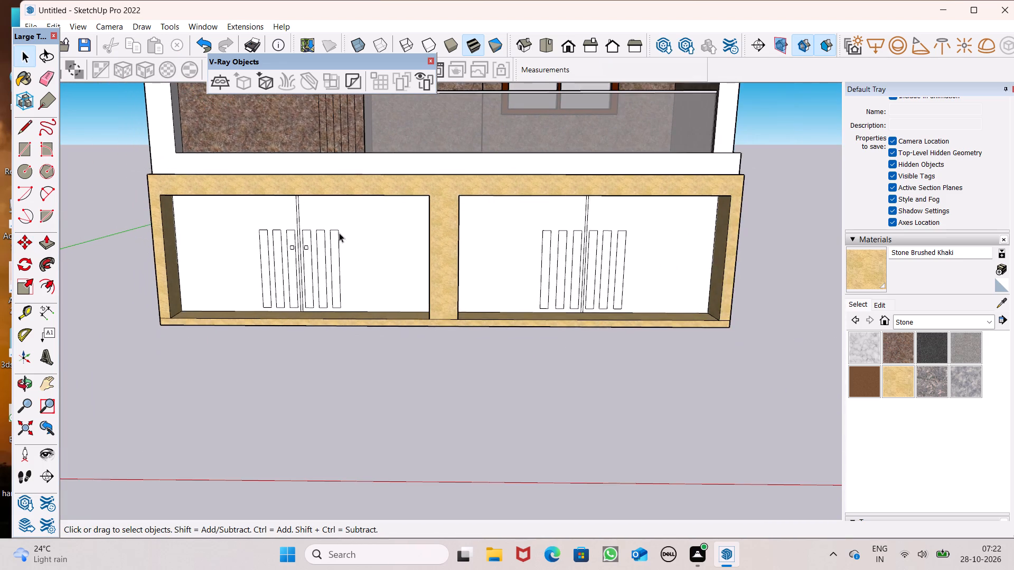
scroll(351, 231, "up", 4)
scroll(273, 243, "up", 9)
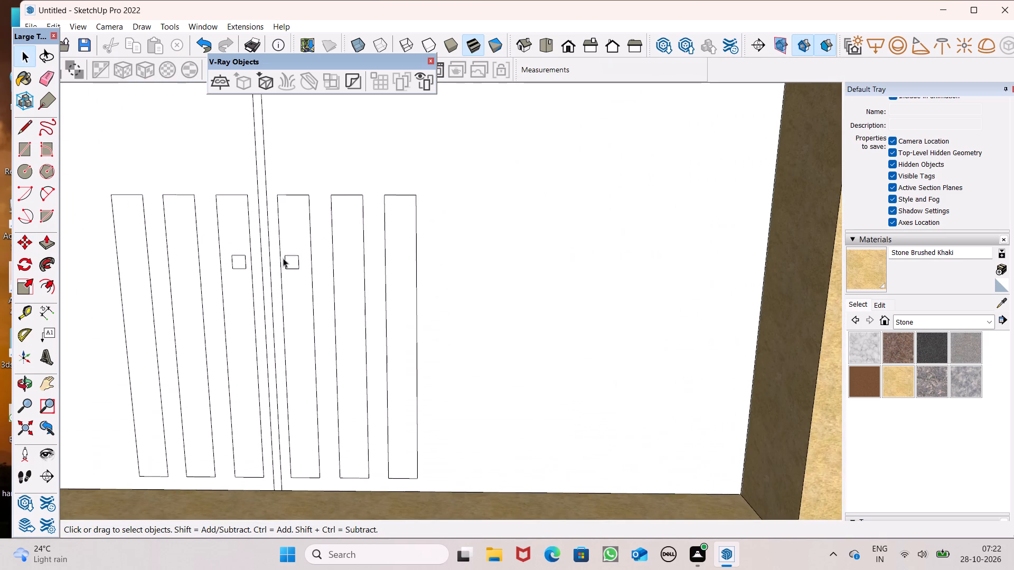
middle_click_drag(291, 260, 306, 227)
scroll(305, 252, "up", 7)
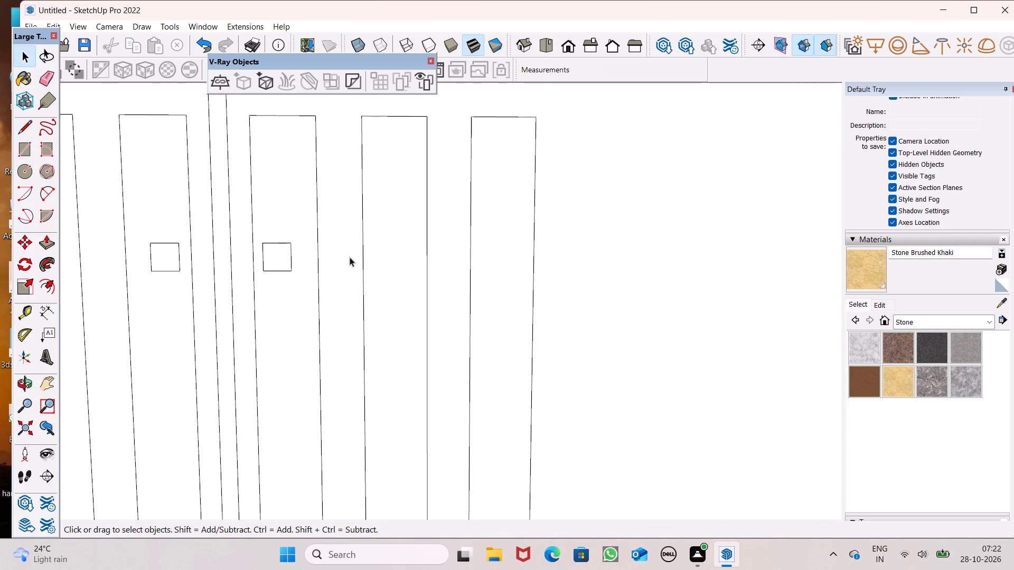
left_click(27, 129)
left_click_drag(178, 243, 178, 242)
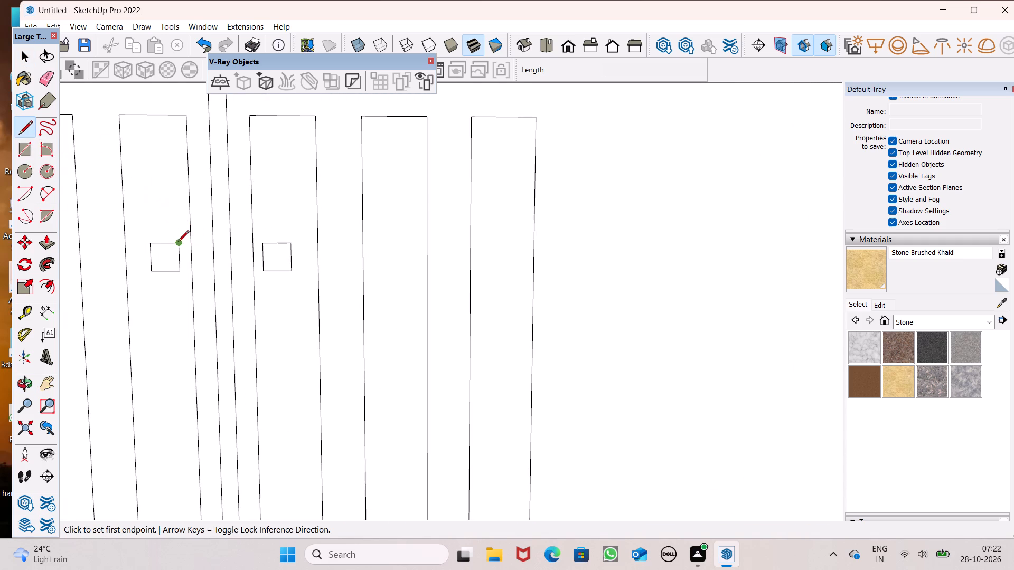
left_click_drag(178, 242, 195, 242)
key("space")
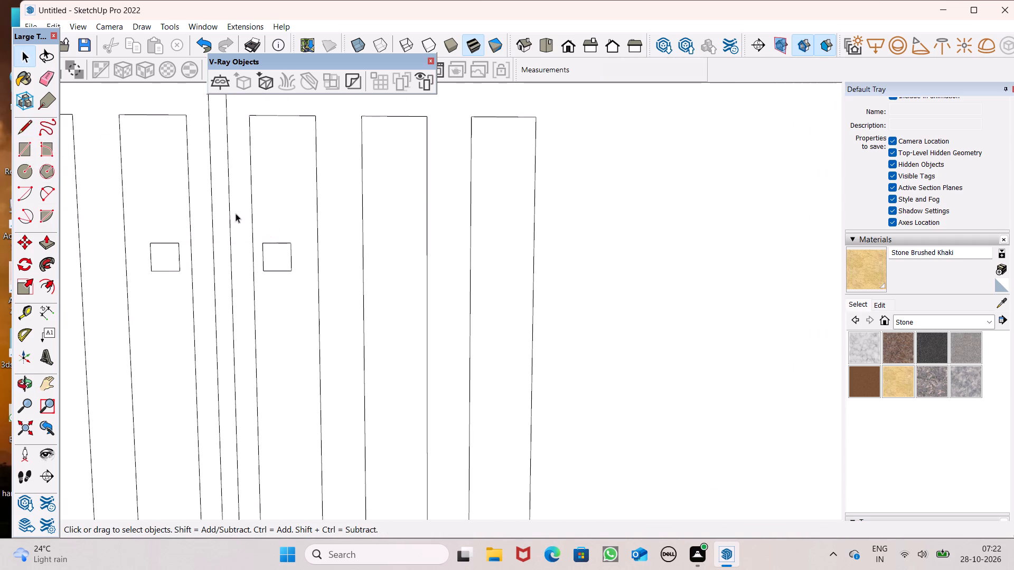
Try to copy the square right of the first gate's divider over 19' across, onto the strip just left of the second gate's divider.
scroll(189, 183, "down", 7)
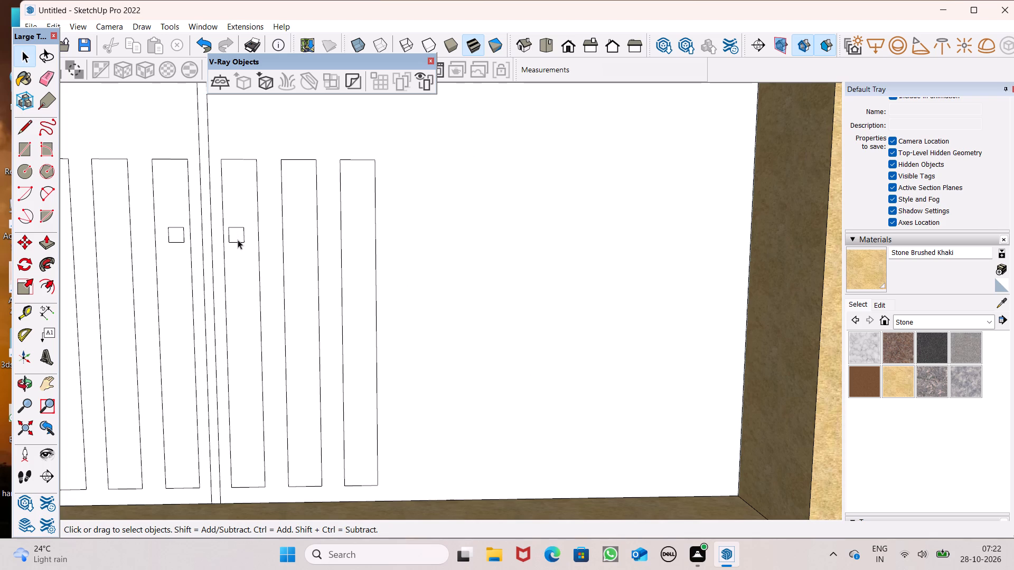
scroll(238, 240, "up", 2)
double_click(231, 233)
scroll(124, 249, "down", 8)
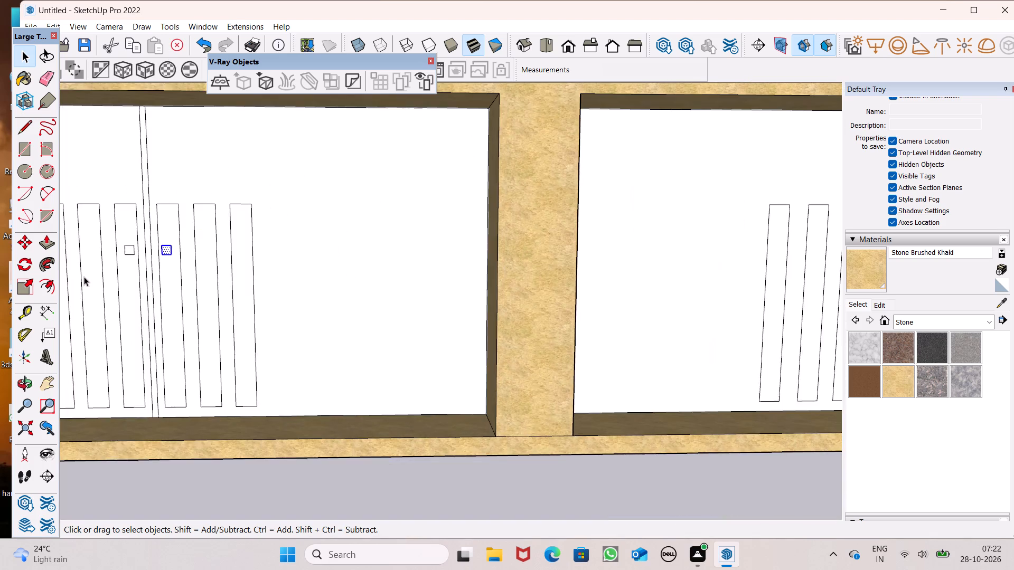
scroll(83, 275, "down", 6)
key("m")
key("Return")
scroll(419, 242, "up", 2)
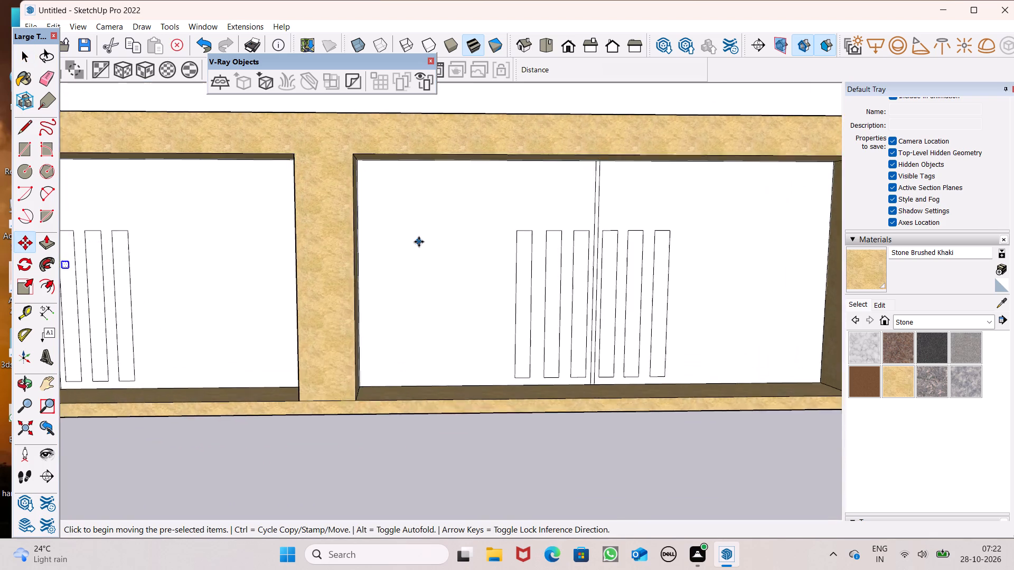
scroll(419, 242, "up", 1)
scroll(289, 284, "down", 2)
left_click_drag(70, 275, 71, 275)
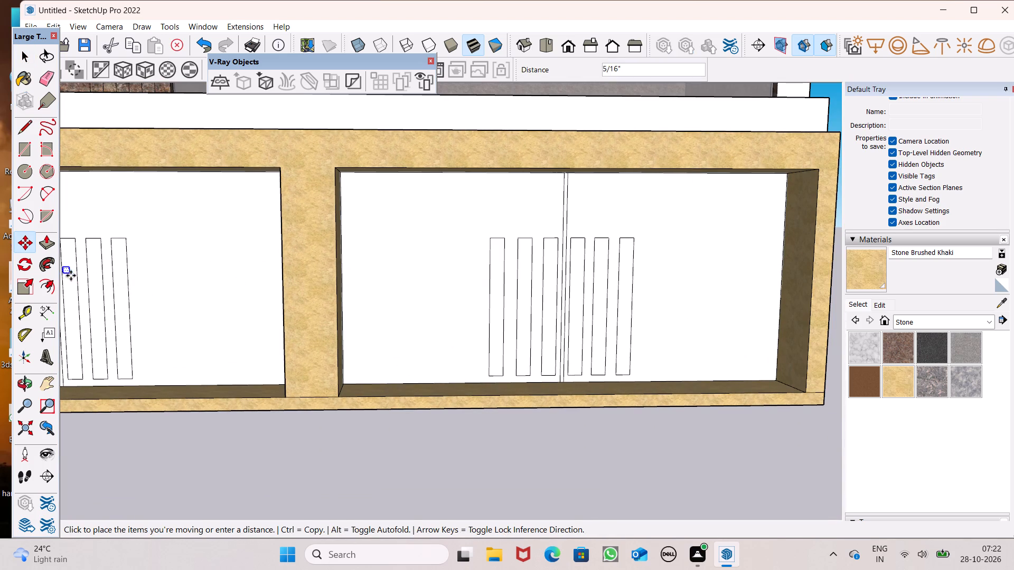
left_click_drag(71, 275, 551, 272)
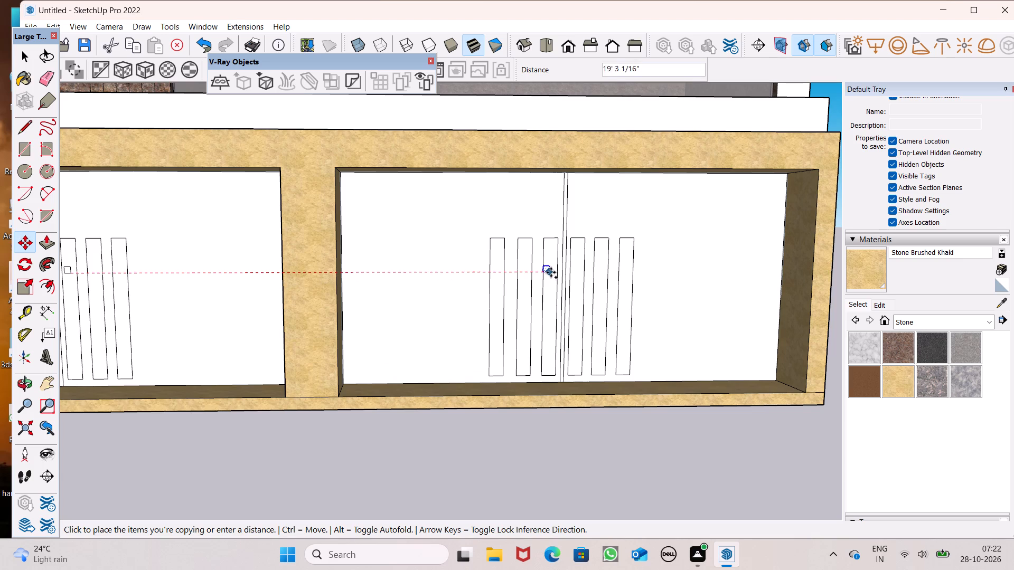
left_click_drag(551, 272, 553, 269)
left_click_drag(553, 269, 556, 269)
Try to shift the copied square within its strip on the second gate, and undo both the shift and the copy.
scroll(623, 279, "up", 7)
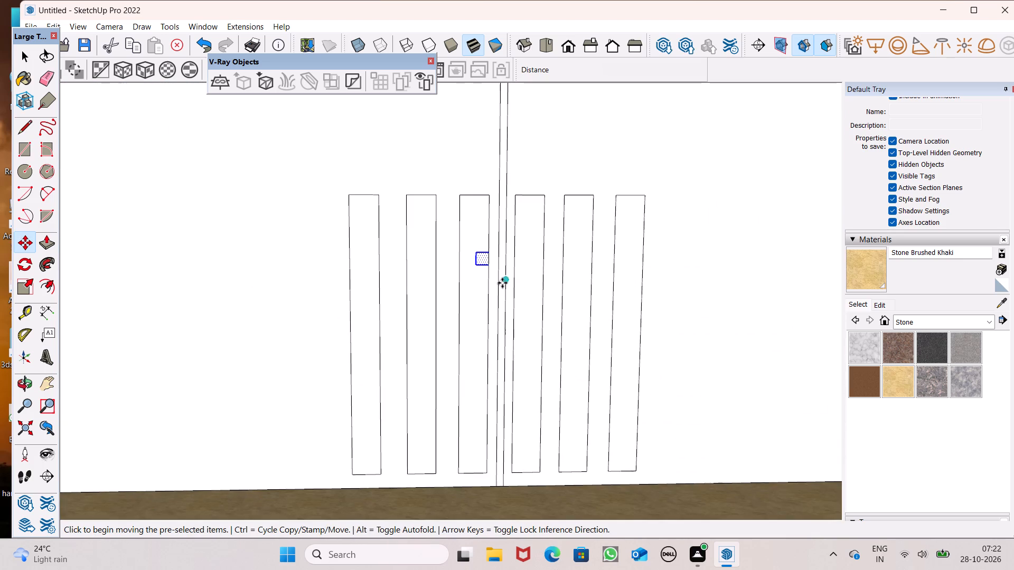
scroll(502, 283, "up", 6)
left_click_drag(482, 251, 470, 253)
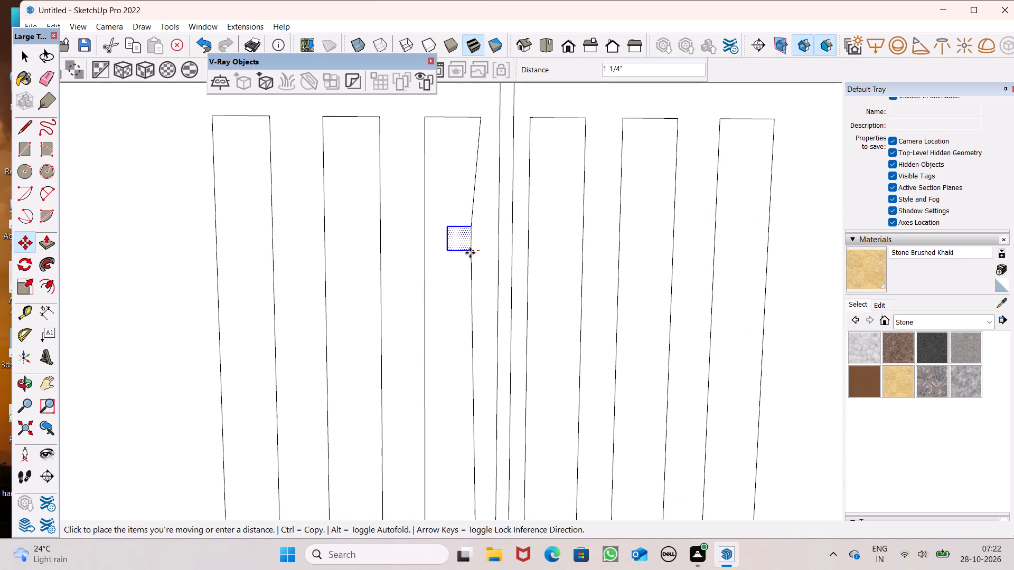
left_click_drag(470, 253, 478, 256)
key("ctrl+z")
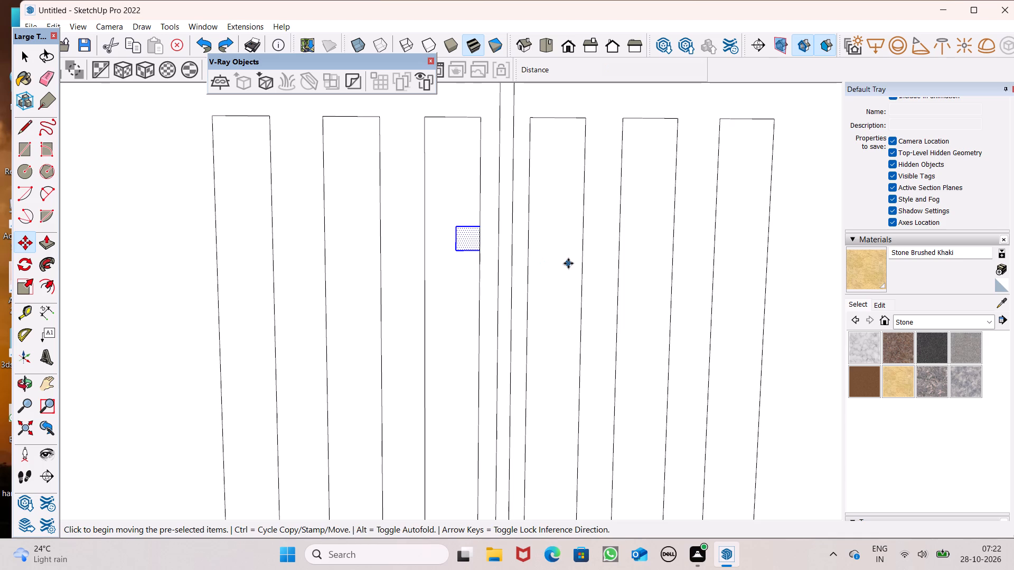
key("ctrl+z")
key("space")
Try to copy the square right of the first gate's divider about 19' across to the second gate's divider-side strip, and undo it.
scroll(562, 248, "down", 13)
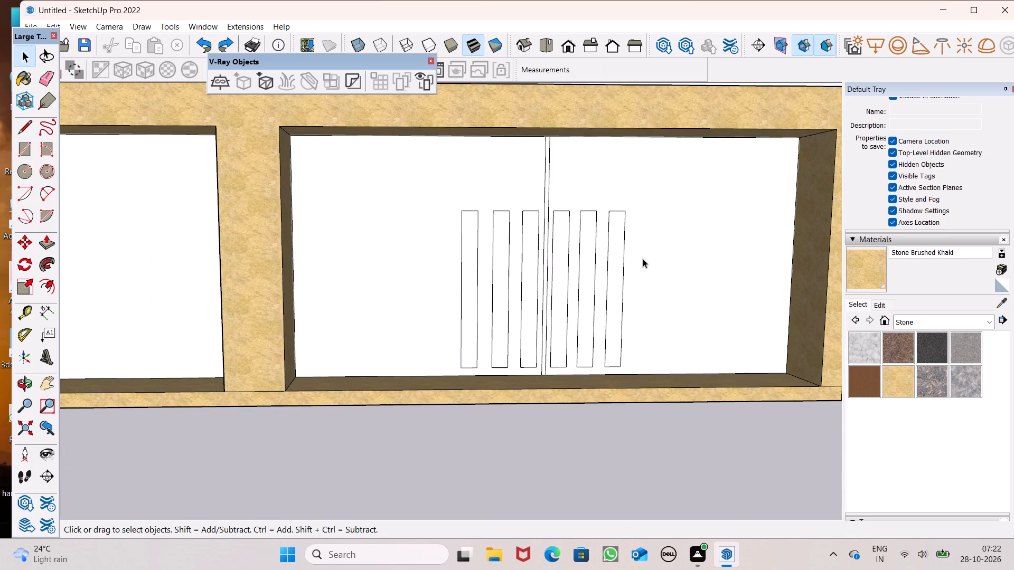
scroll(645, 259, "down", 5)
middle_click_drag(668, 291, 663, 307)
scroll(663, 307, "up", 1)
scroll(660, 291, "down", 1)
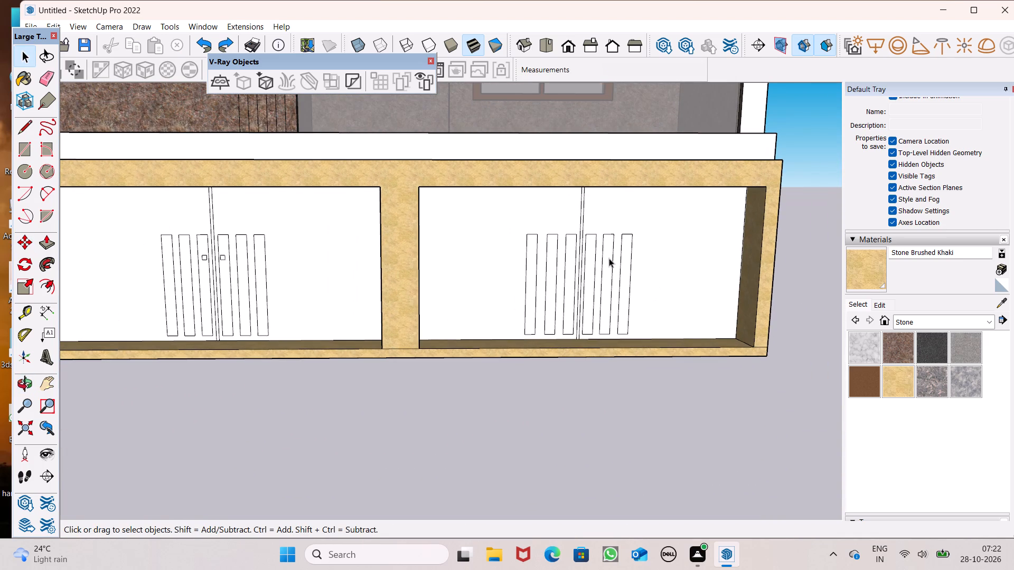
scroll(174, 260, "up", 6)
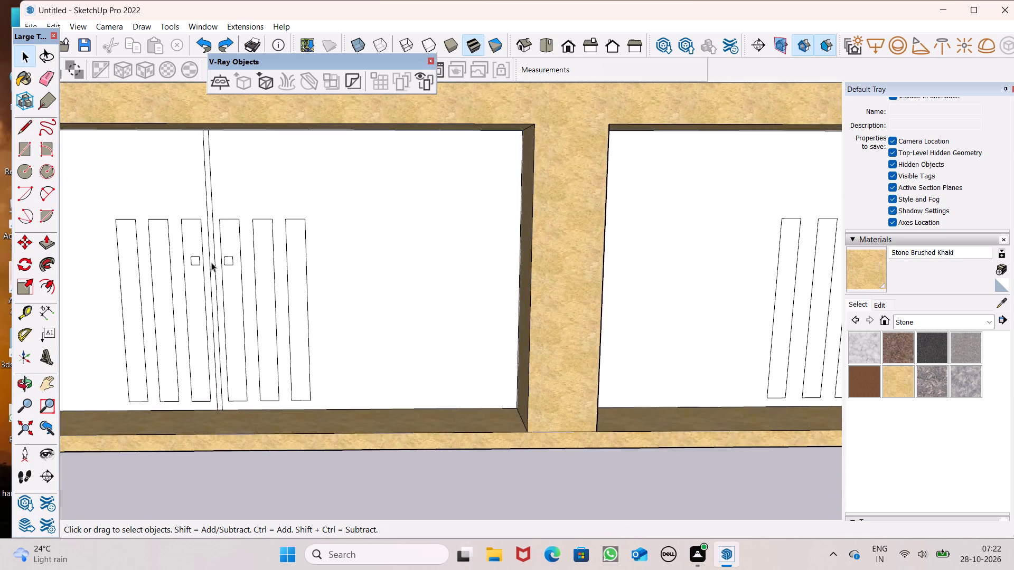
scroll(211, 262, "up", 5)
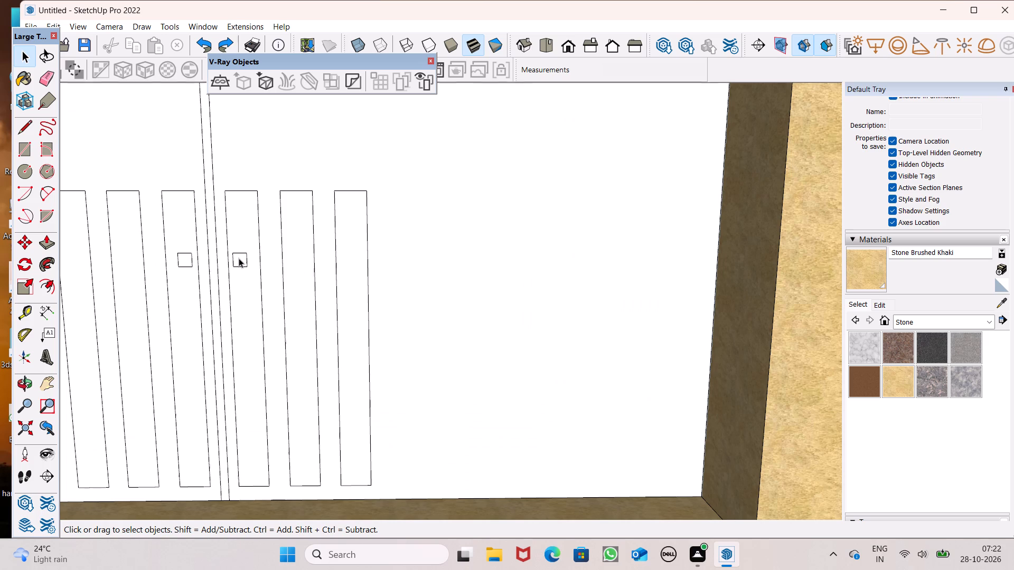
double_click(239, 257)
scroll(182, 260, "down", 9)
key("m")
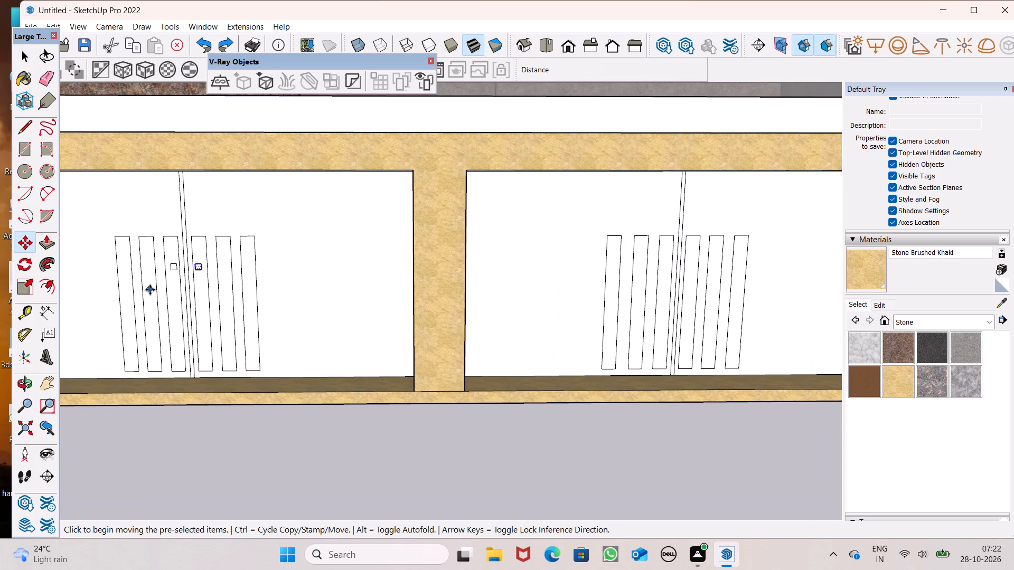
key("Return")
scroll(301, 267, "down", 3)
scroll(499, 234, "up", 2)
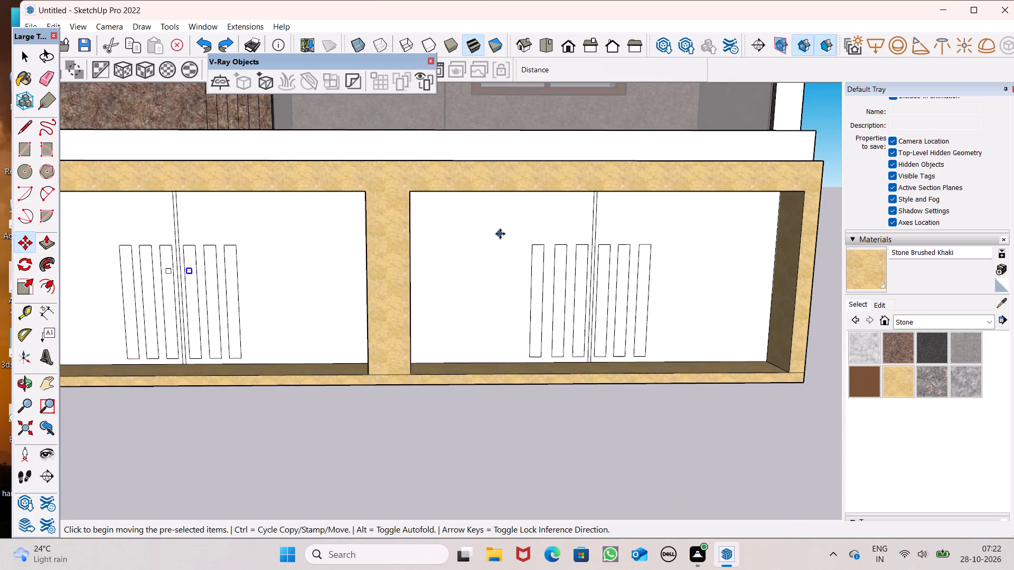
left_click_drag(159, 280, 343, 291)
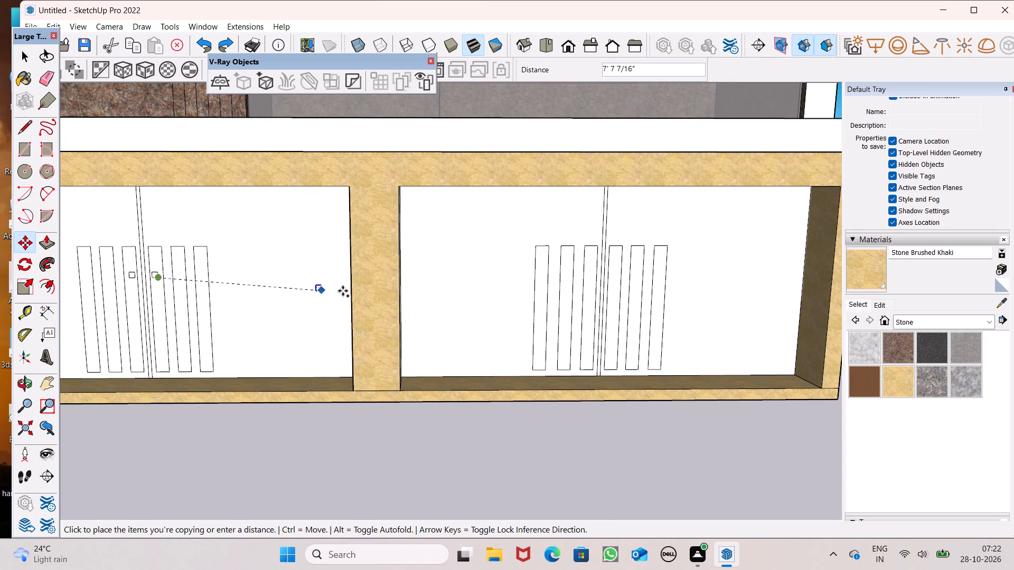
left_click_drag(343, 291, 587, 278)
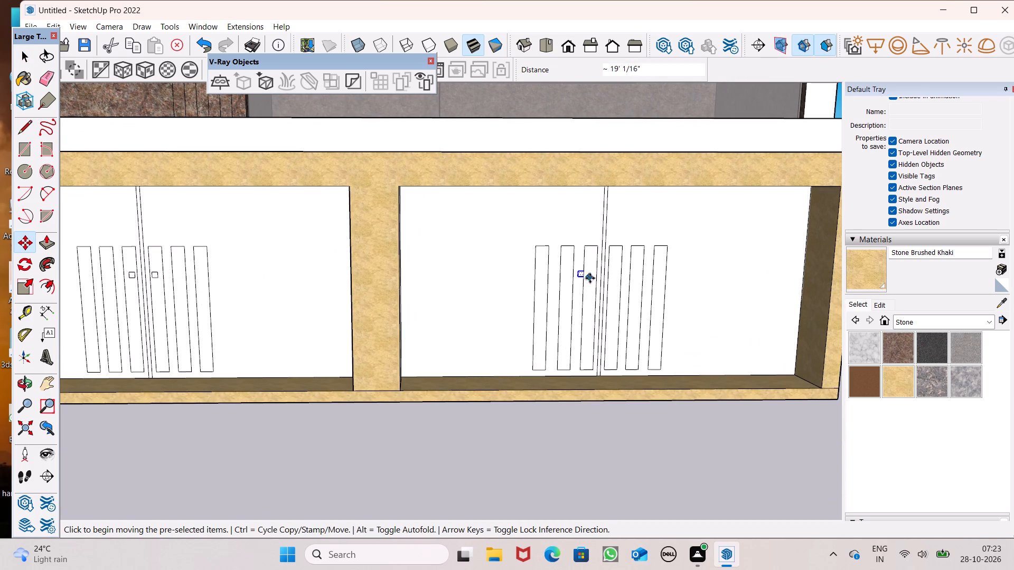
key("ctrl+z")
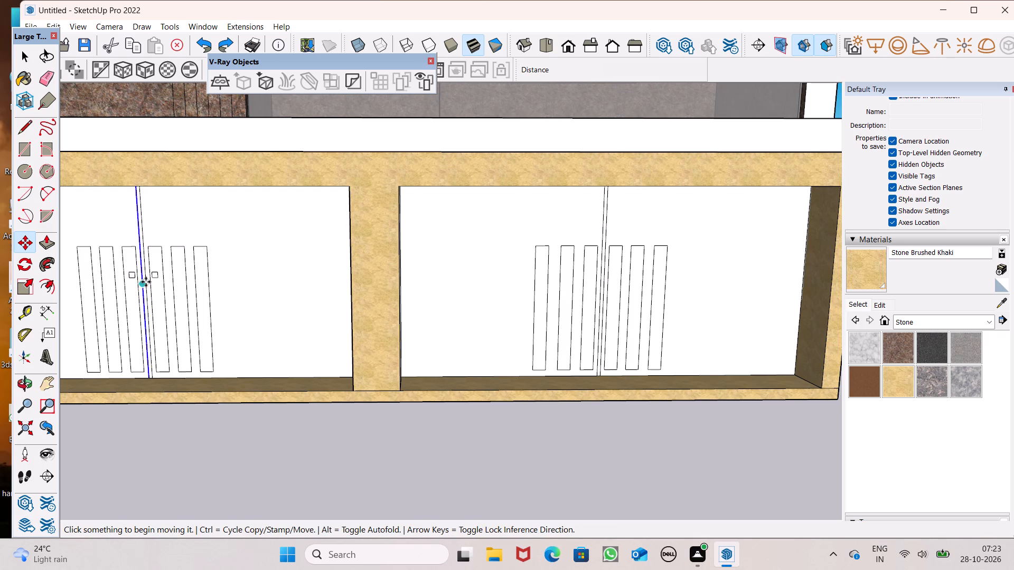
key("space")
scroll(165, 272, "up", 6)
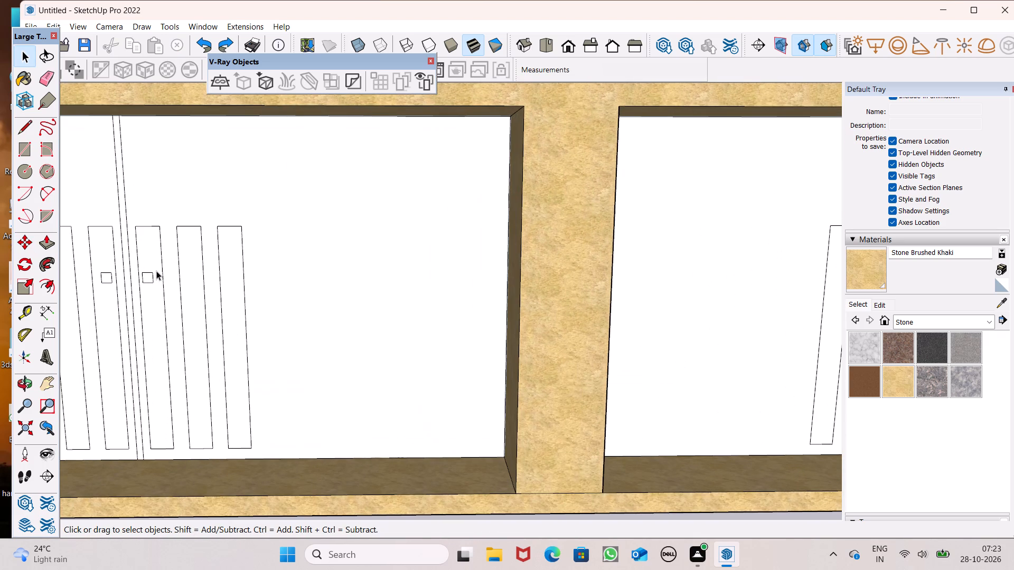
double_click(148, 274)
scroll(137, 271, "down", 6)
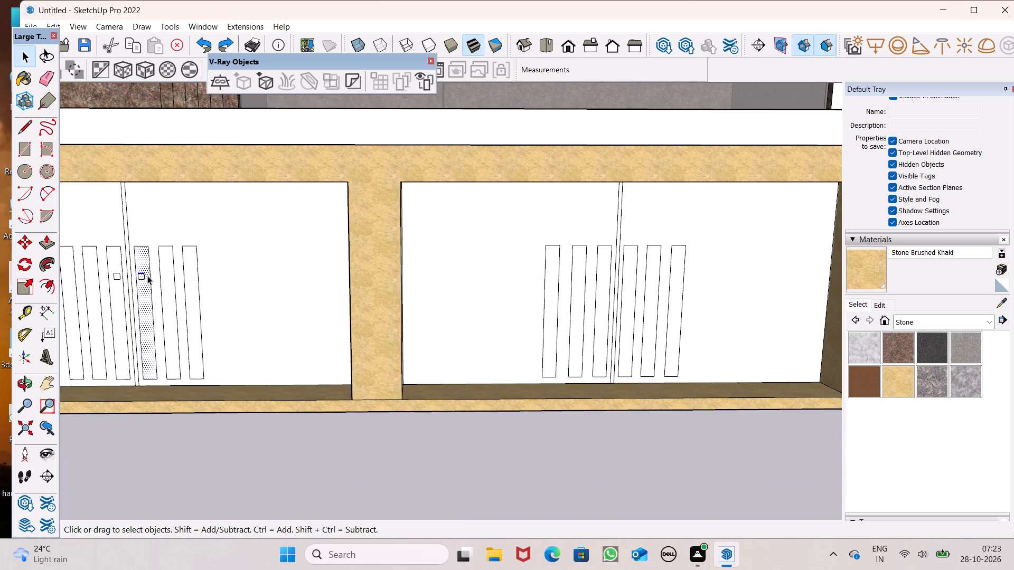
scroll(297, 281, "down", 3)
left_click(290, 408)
Copy the square right of the first gate's divider about 19' 5" across, onto the strip just left of the second gate's divider.
scroll(58, 227, "up", 4)
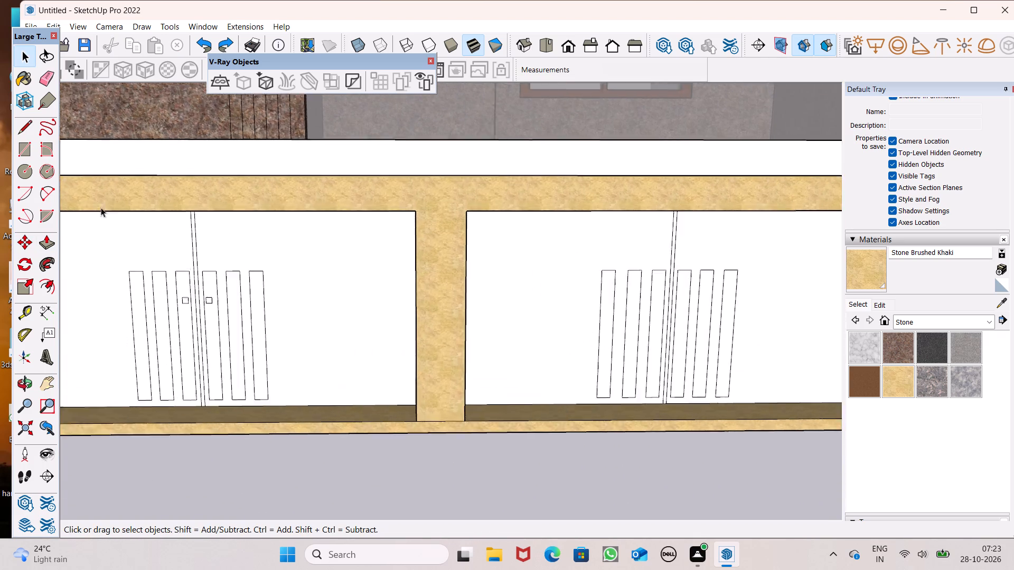
scroll(101, 207, "up", 2)
scroll(252, 351, "up", 6)
scroll(206, 300, "up", 5)
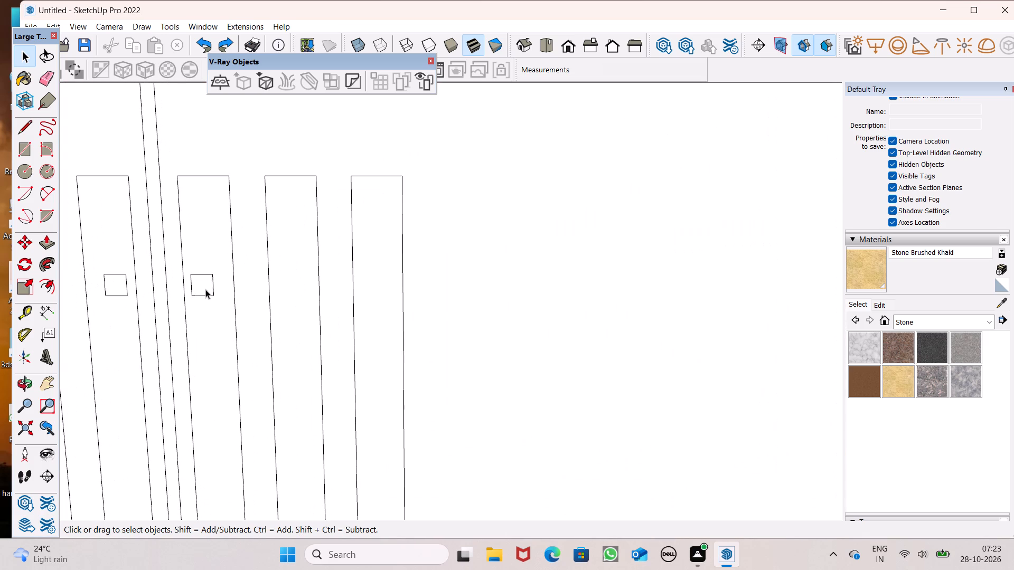
double_click(205, 287)
scroll(193, 269, "down", 15)
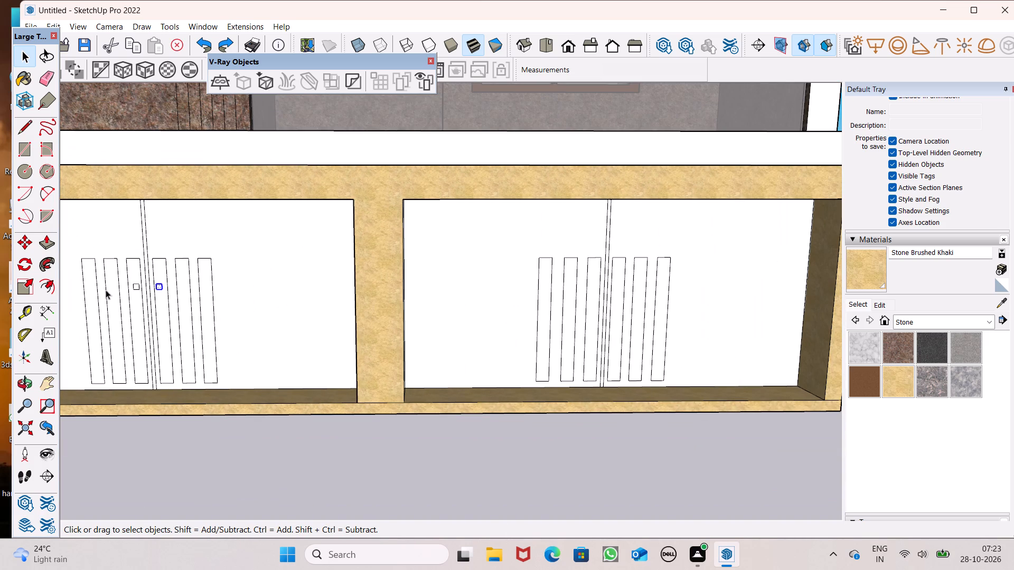
key("m")
key("Return")
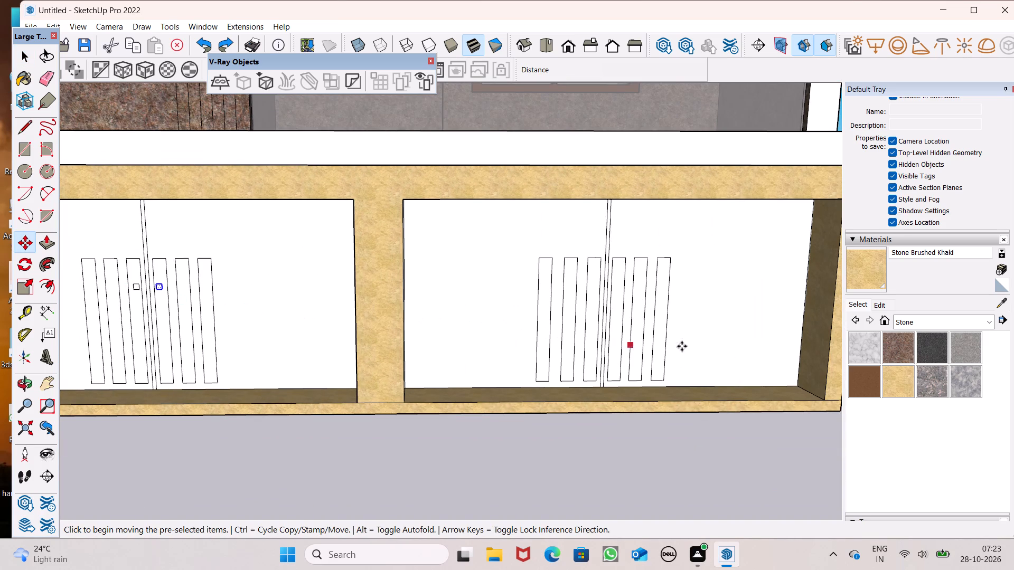
scroll(716, 338, "up", 1)
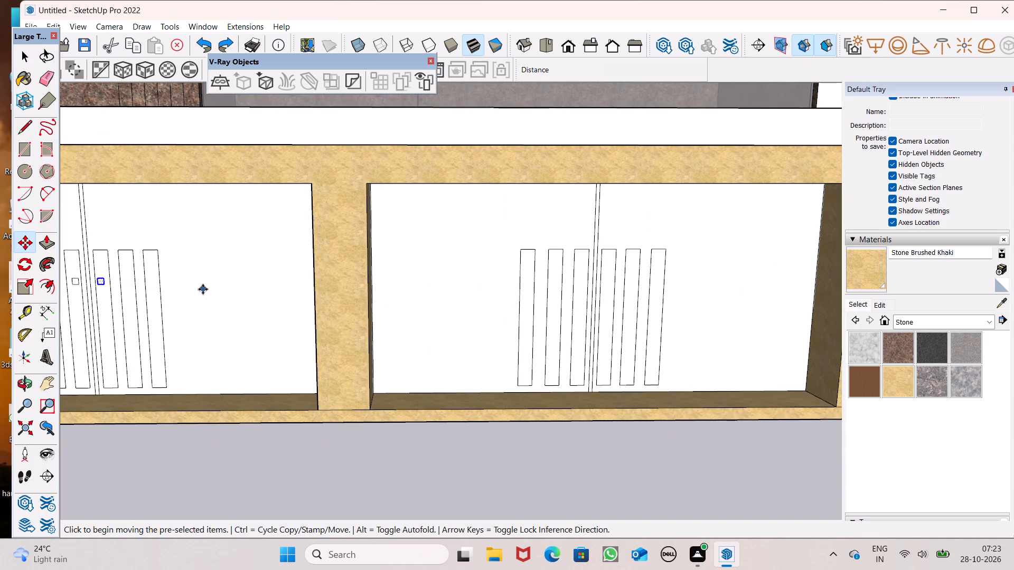
scroll(191, 290, "down", 2)
scroll(129, 288, "up", 5)
left_click_drag(111, 287, 156, 293)
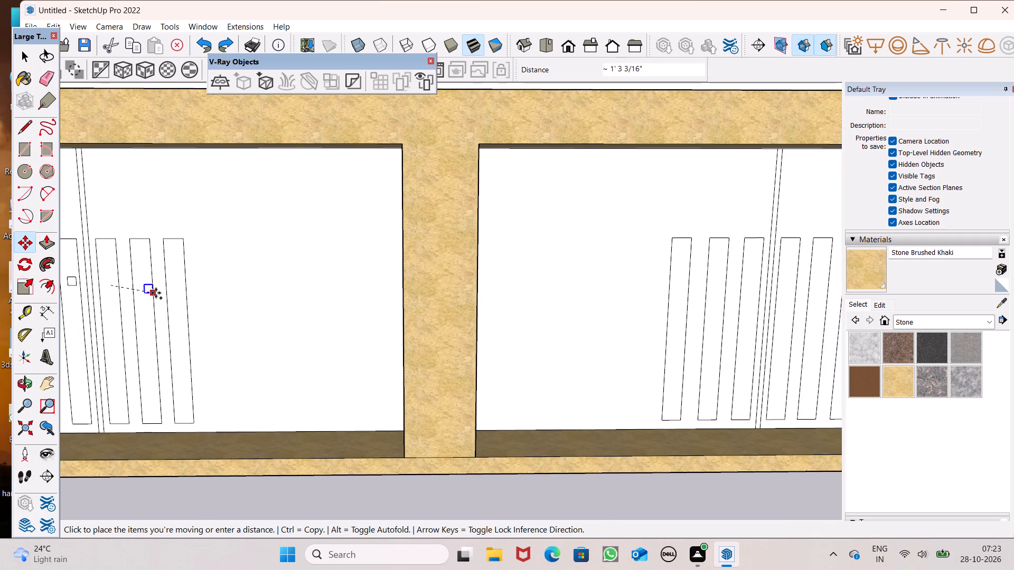
left_click_drag(156, 293, 757, 273)
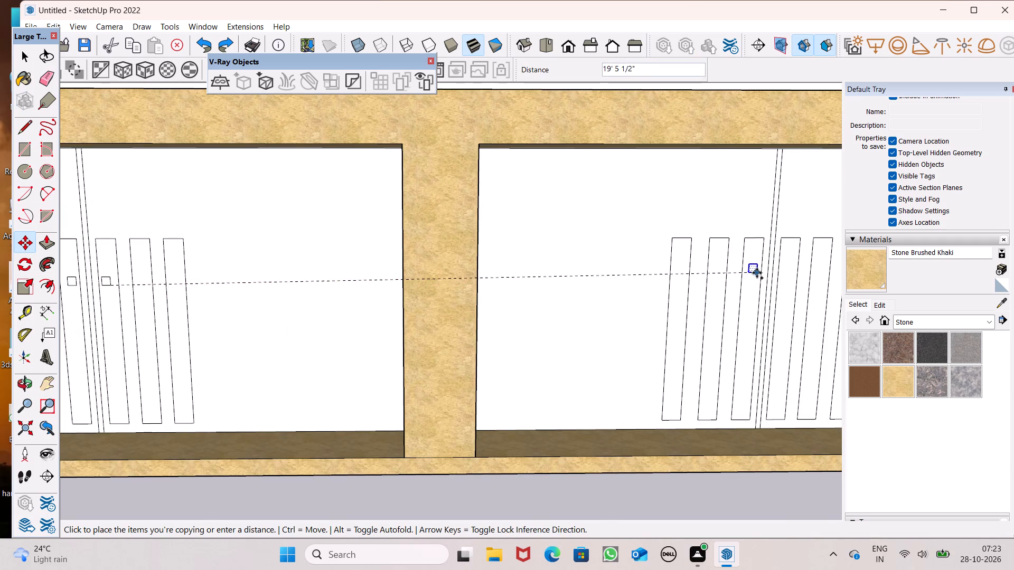
left_click_drag(757, 273, 756, 281)
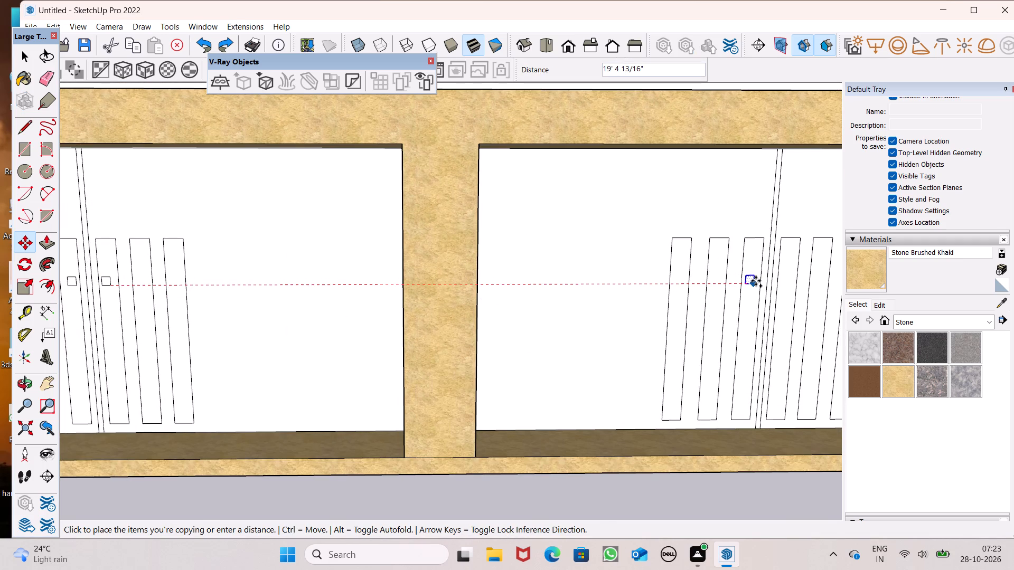
left_click_drag(756, 281, 756, 282)
Shift the copied square about 3/8" towards the second gate's divider, keeping it within its strip.
scroll(337, 322, "down", 5)
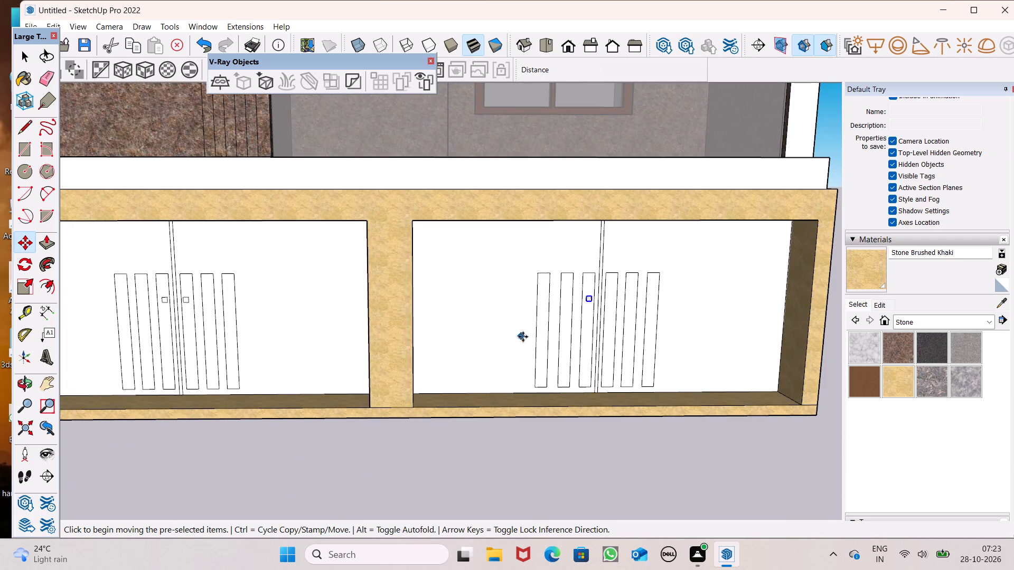
scroll(549, 328, "up", 7)
scroll(630, 285, "up", 10)
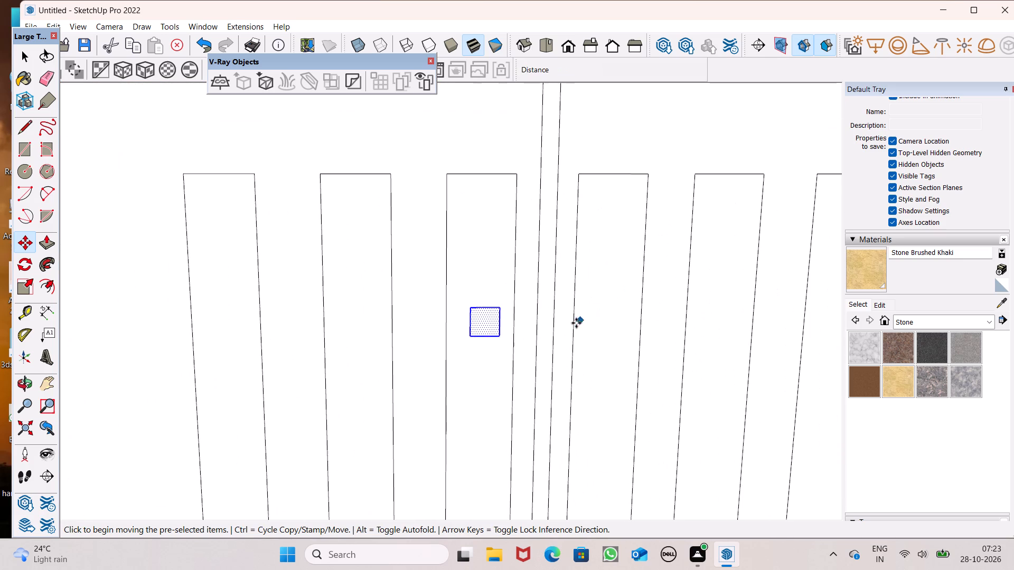
scroll(514, 338, "up", 4)
scroll(503, 340, "down", 4)
scroll(582, 302, "down", 7)
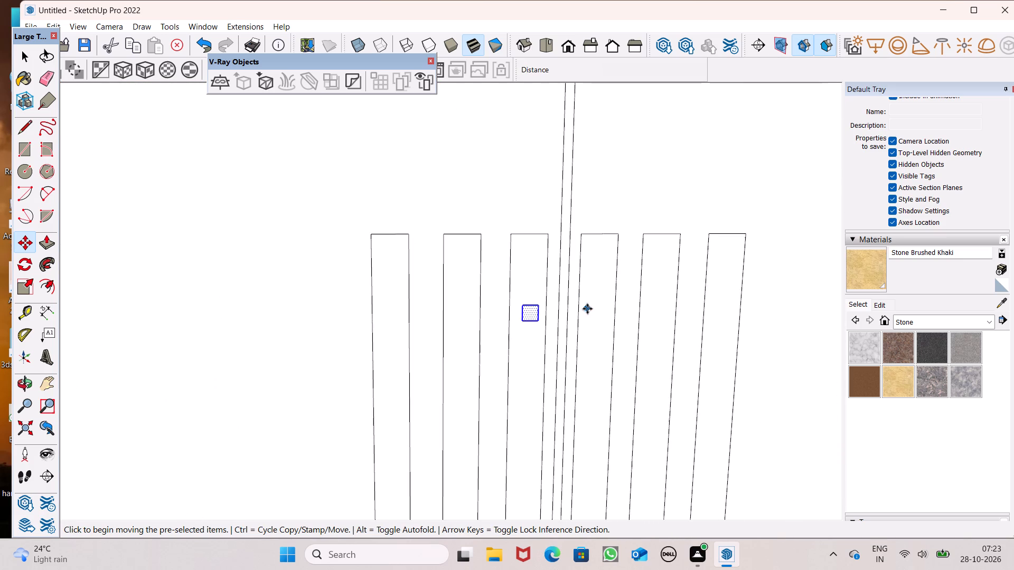
scroll(591, 314, "down", 13)
scroll(604, 322, "up", 6)
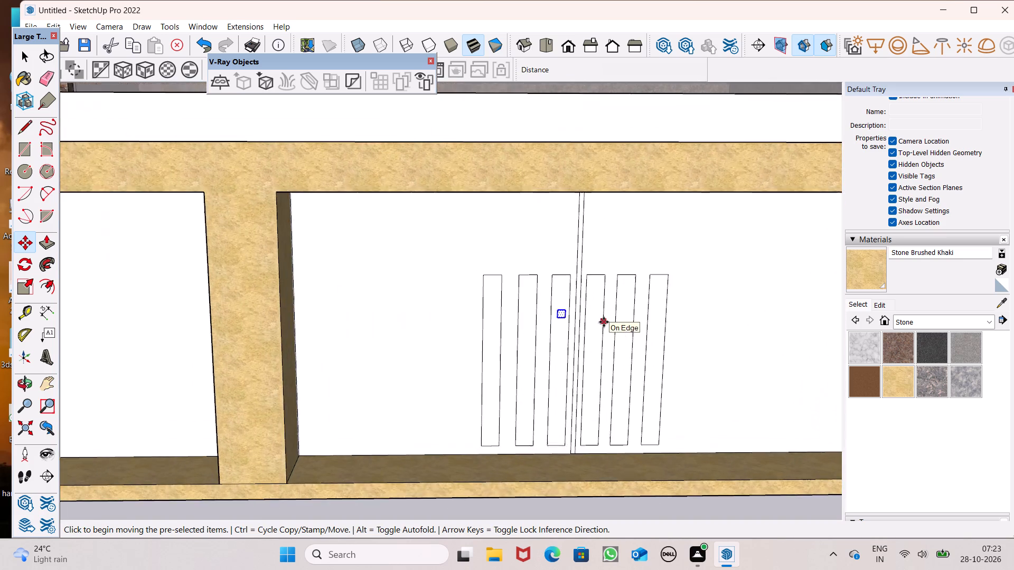
scroll(604, 322, "up", 15)
scroll(509, 257, "up", 5)
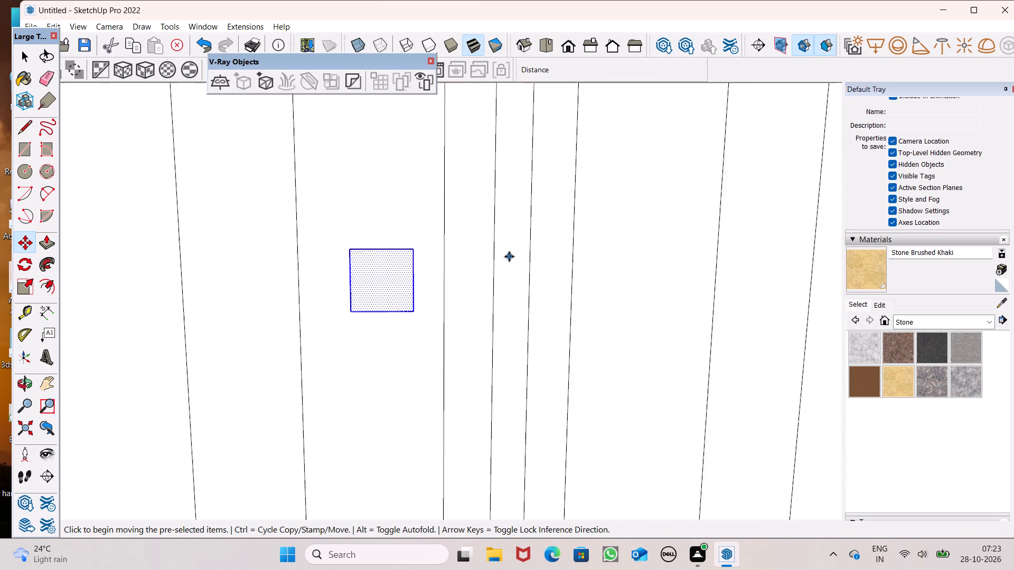
scroll(468, 286, "up", 4)
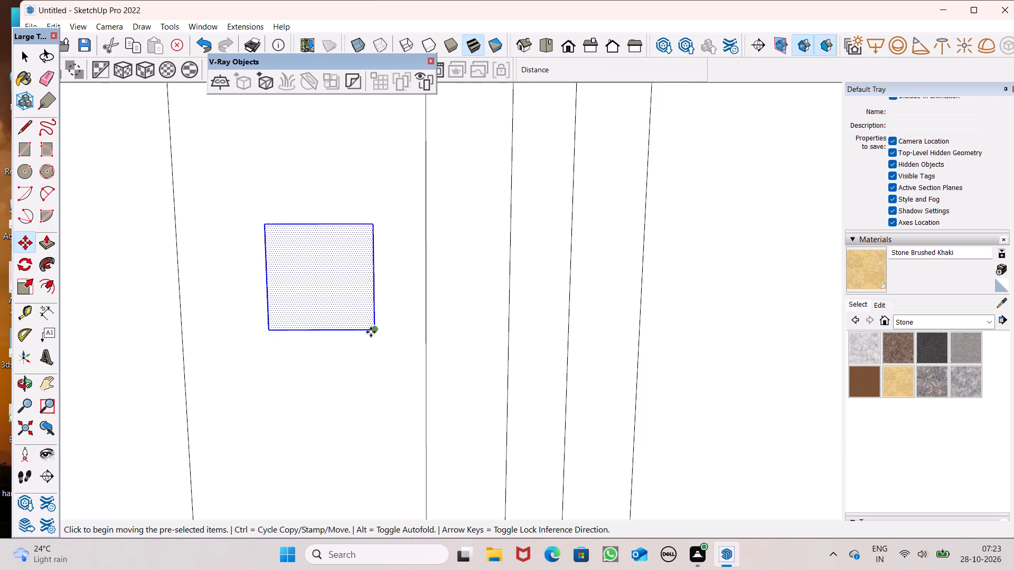
left_click_drag(374, 328, 389, 327)
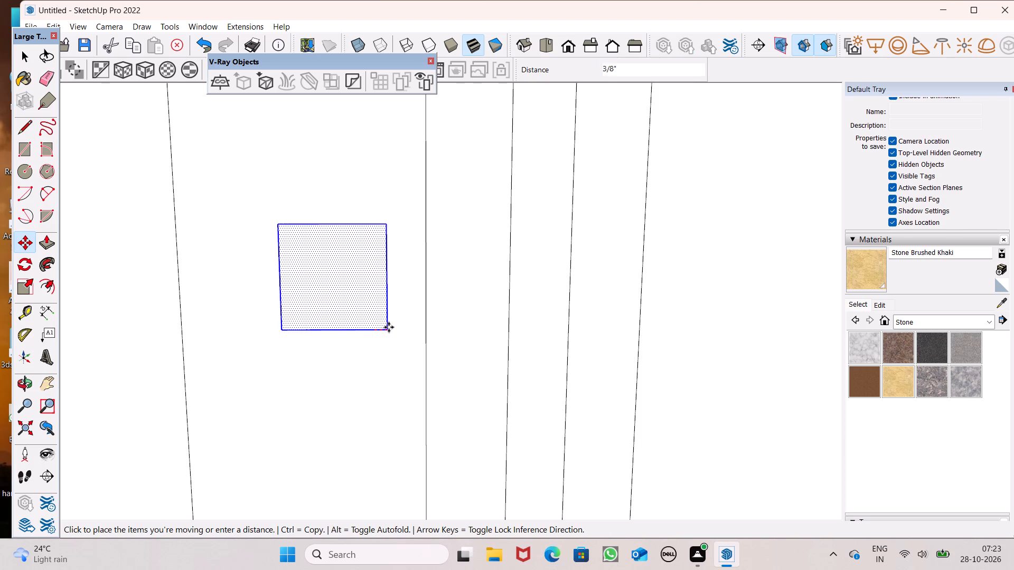
left_click_drag(389, 327, 391, 327)
Copy the square about 11 1/4" across the second gate's divider onto the strip just right of it, and clear the selection.
left_click_drag(389, 330, 482, 327)
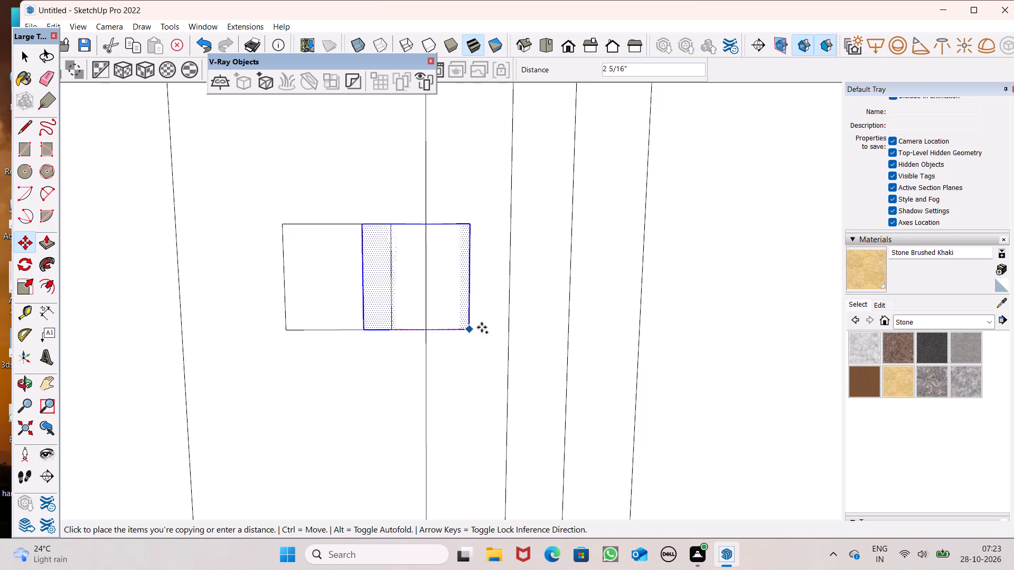
left_click_drag(482, 327, 768, 331)
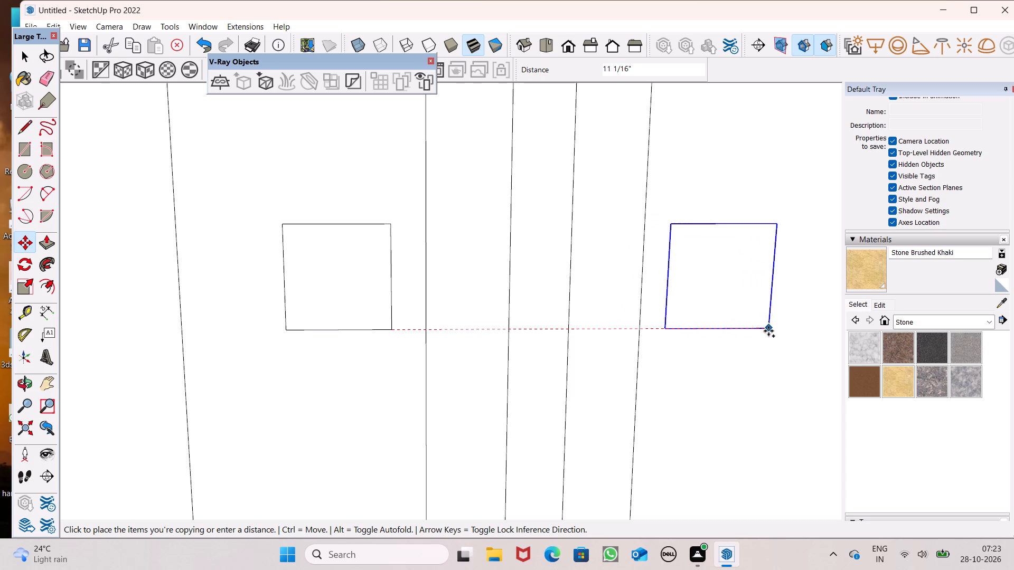
left_click_drag(768, 331, 776, 335)
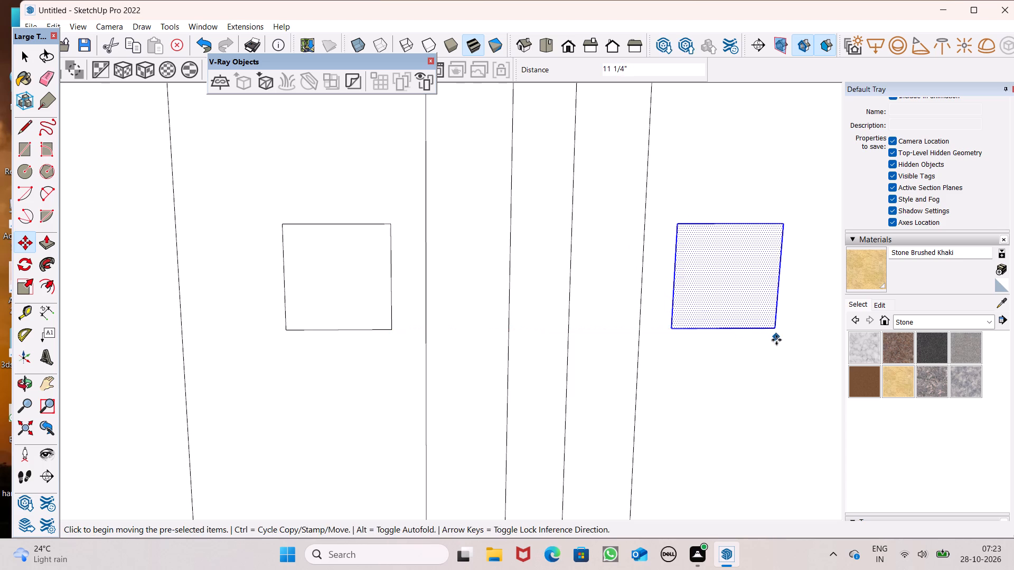
key("space")
scroll(258, 287, "down", 16)
scroll(427, 317, "down", 6)
left_click(701, 301)
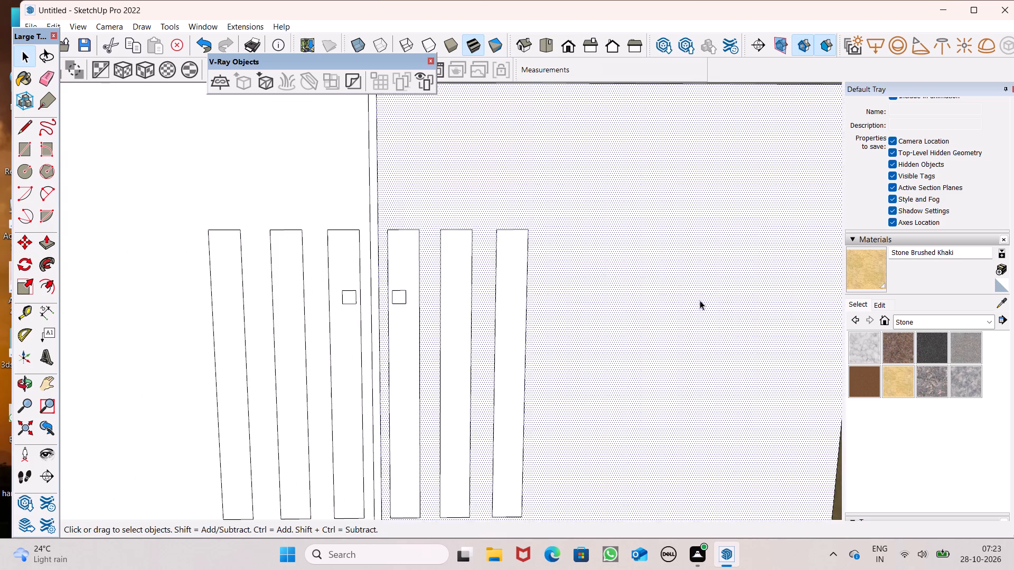
scroll(603, 269, "down", 8)
left_click(591, 491)
Push/Pull the two small squares beside the first gate's divider outward about 1 5/8" each to form handle blocks.
scroll(598, 397, "down", 7)
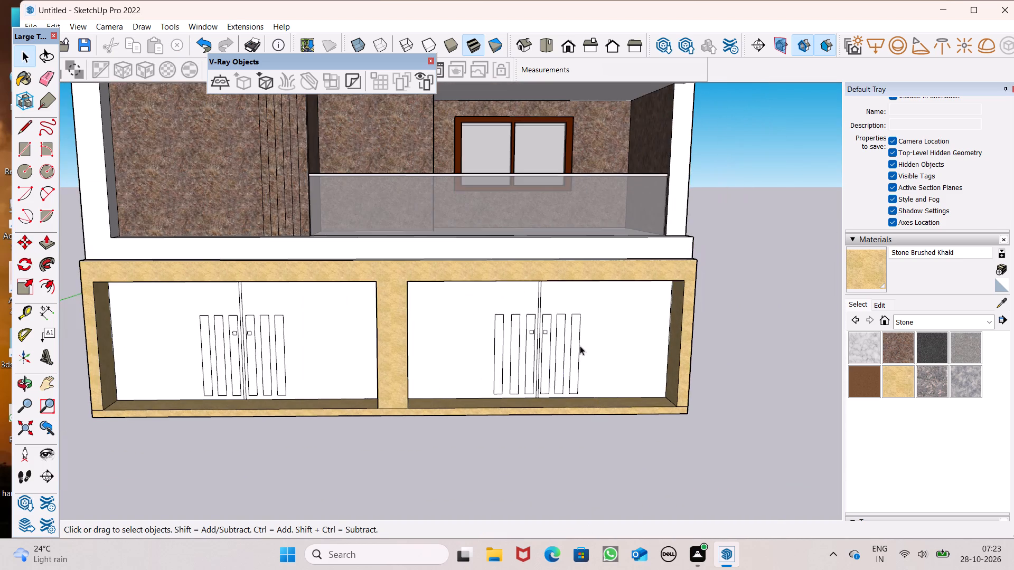
scroll(570, 334, "down", 3)
middle_click_drag(374, 369, 424, 371)
scroll(394, 351, "up", 4)
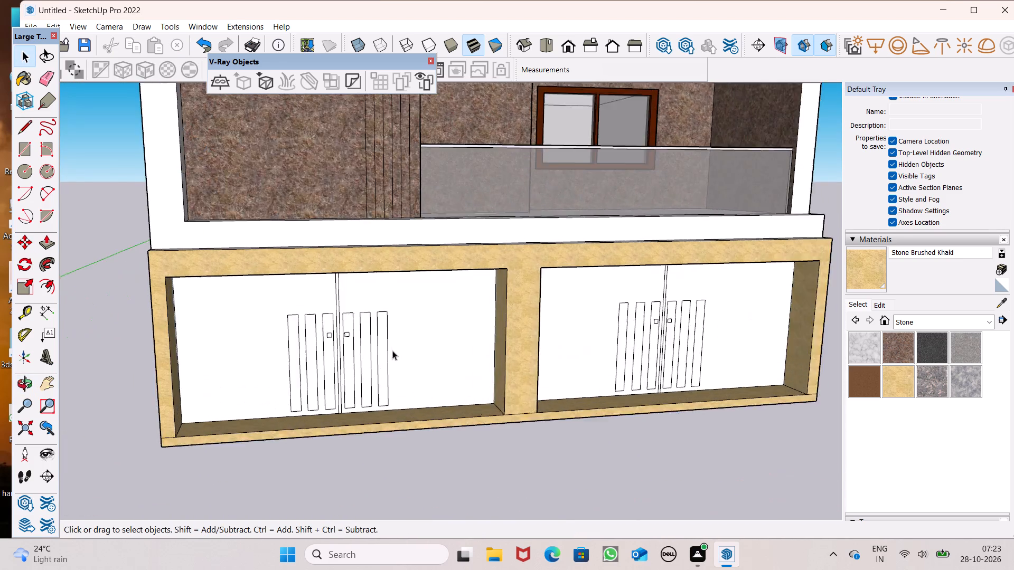
scroll(392, 350, "up", 2)
scroll(269, 339, "up", 2)
left_click(46, 242)
middle_click_drag(244, 325, 339, 331)
scroll(365, 349, "up", 20)
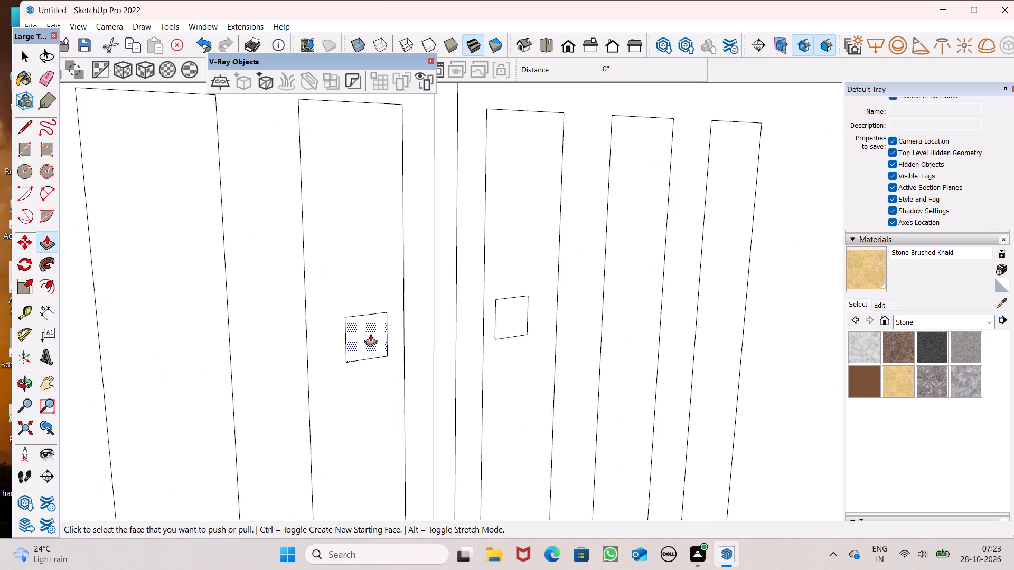
left_click_drag(373, 336, 384, 343)
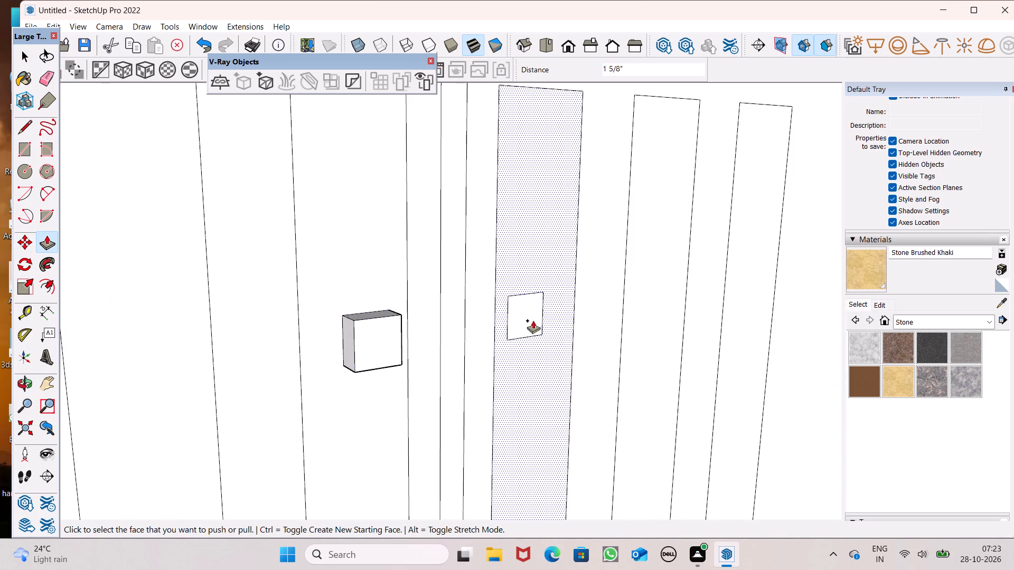
left_click_drag(525, 320, 400, 362)
scroll(450, 277, "down", 6)
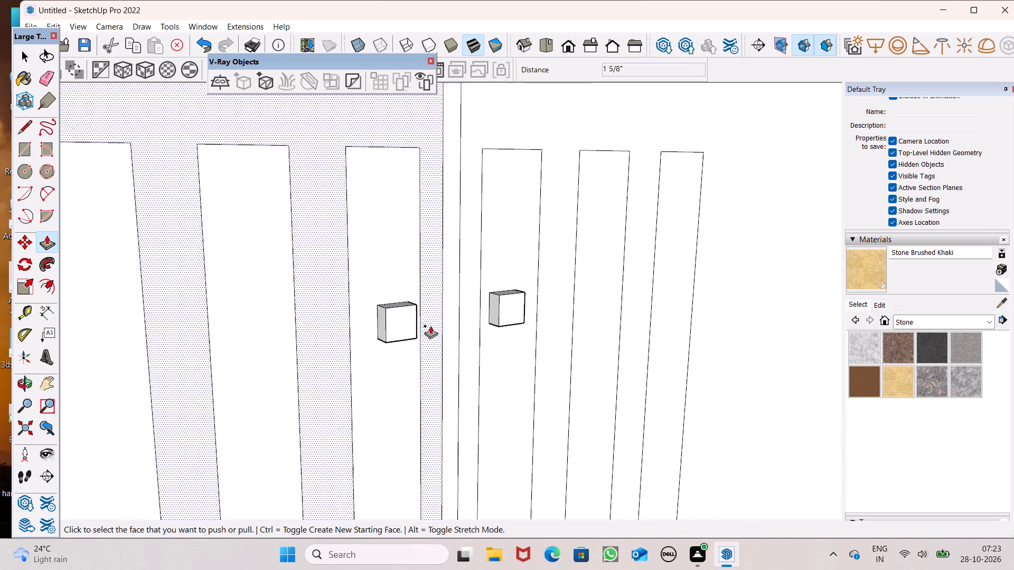
Undo the extrusions of the two handle blocks beside the first gate's divider, reverting them to flat squares.
middle_click_drag(415, 356, 370, 46)
scroll(426, 164, "down", 5)
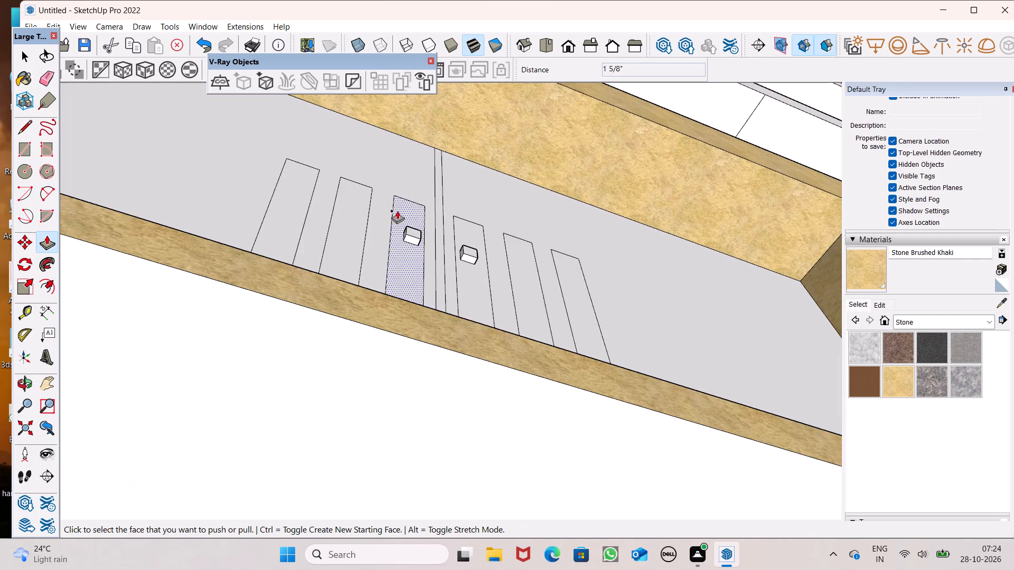
scroll(399, 202, "down", 1)
middle_click_drag(439, 278, 433, 337)
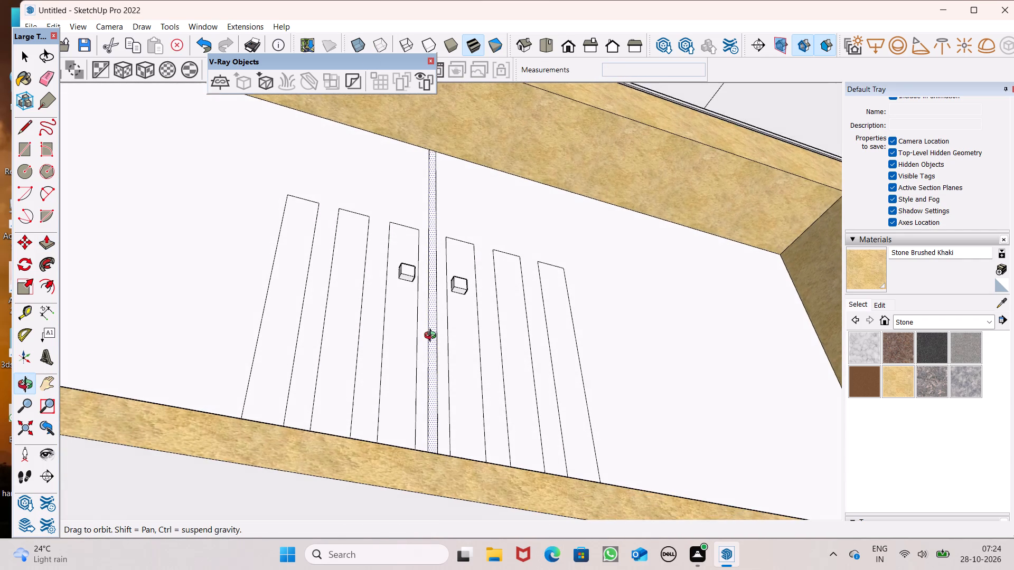
middle_click_drag(433, 337, 433, 334)
key("ctrl+z")
key("ctrl+z")
key("space")
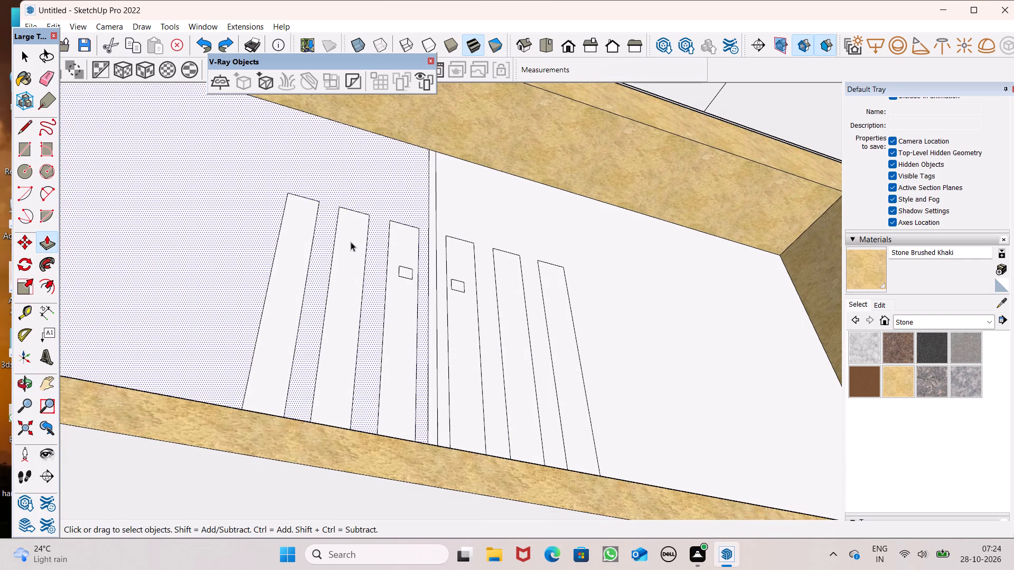
Examine both gate panels and their handle squares against the whole front facade.
scroll(350, 241, "down", 4)
middle_click_drag(408, 260, 339, 439)
scroll(344, 459, "up", 1)
scroll(385, 250, "down", 5)
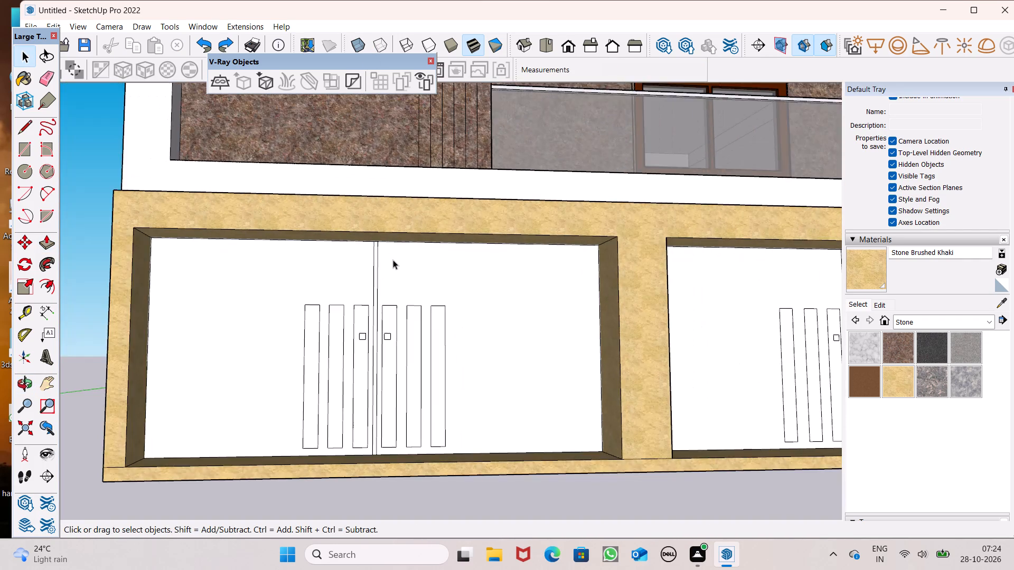
scroll(393, 260, "down", 2)
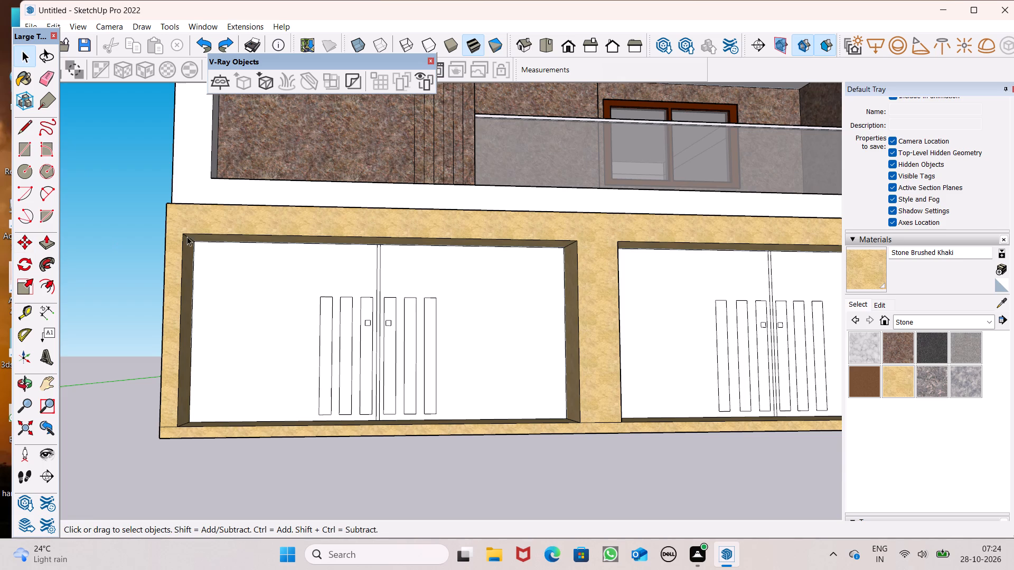
scroll(362, 334, "down", 3)
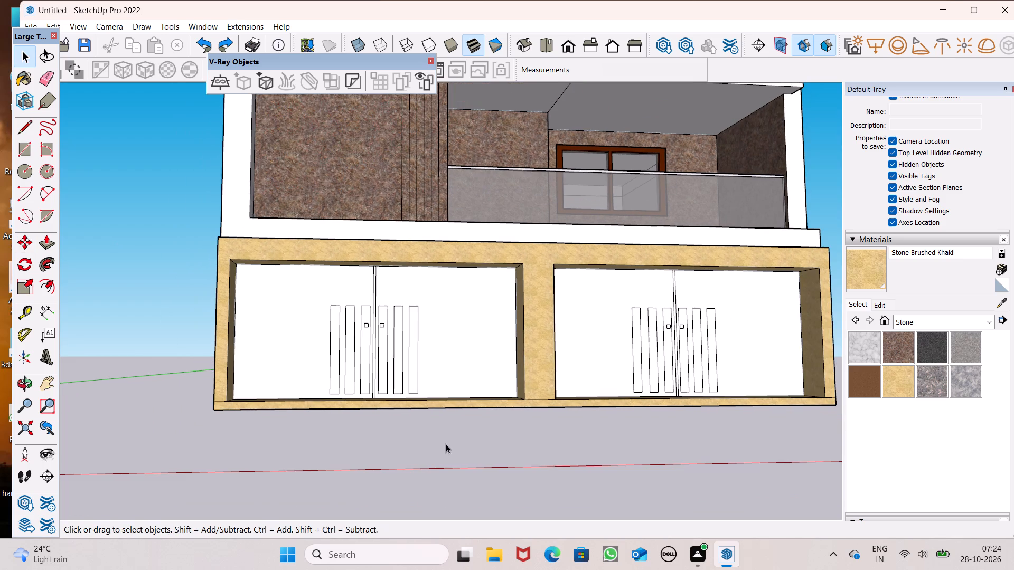
scroll(412, 372, "down", 4)
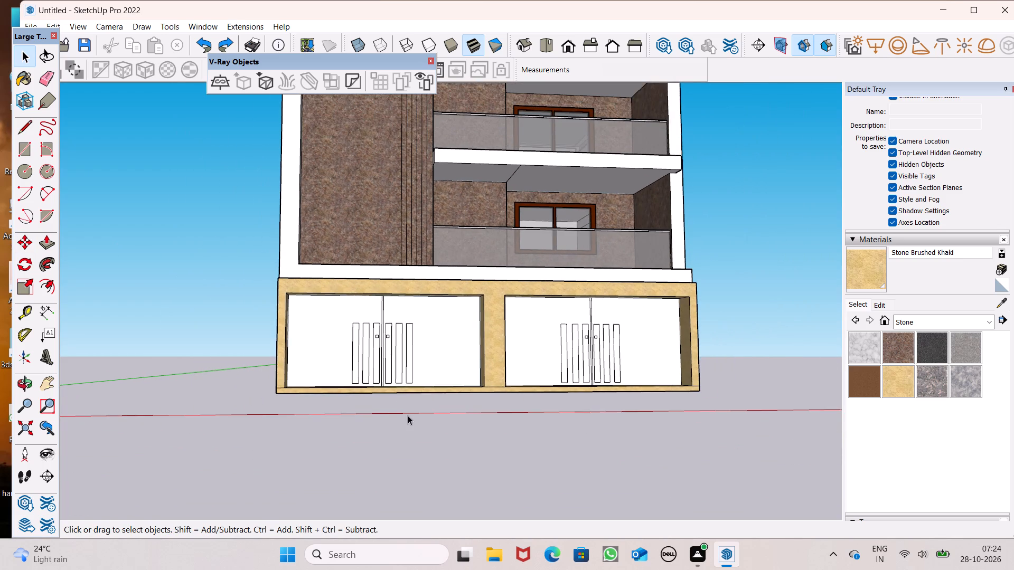
Copy the small square just left of the first gate's divider about 2' 8" straight down within its strip.
scroll(408, 415, "up", 6)
scroll(389, 344, "up", 8)
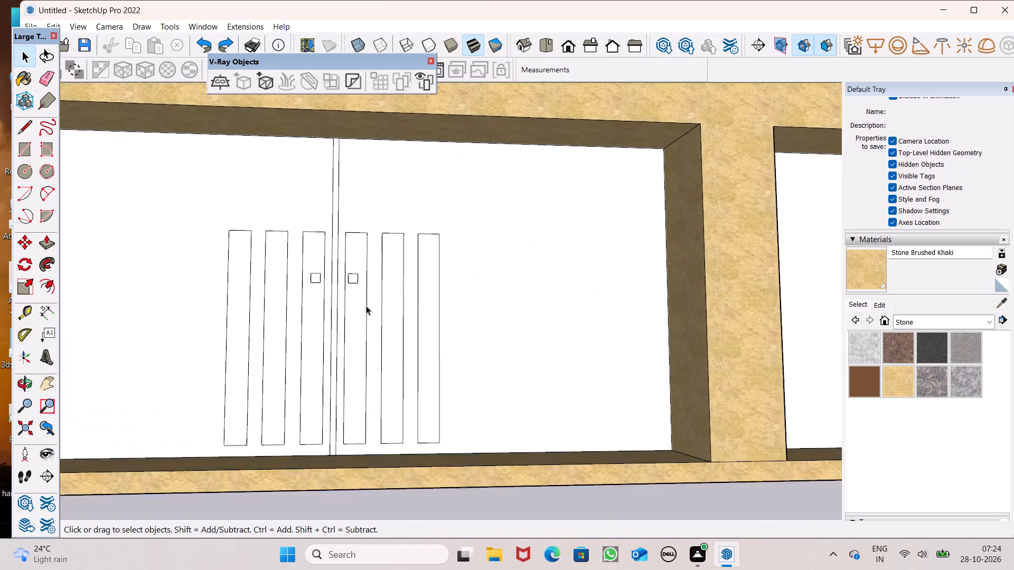
scroll(366, 306, "up", 3)
scroll(369, 280, "down", 2)
scroll(312, 286, "up", 2)
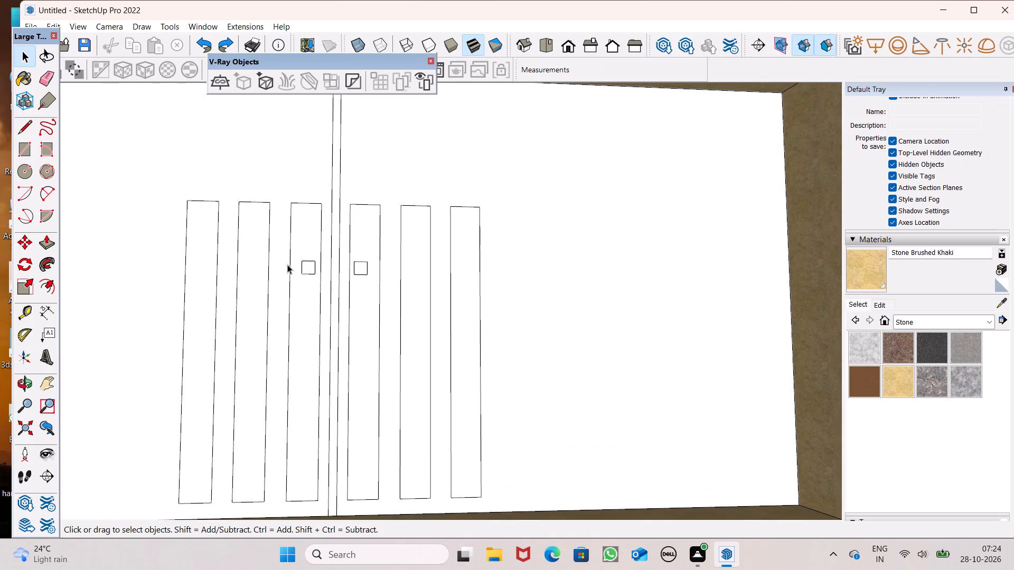
scroll(287, 259, "up", 2)
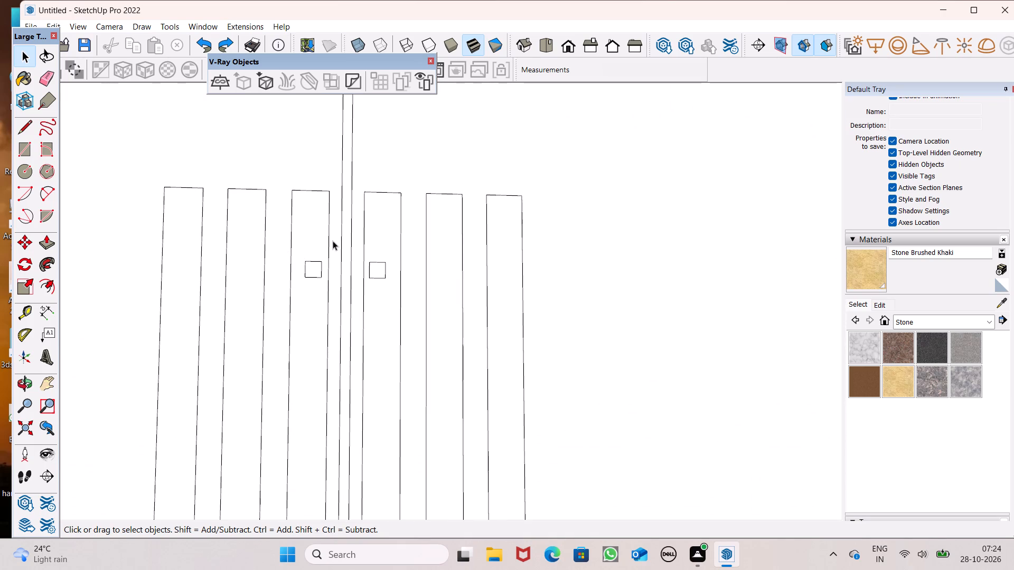
double_click(312, 266)
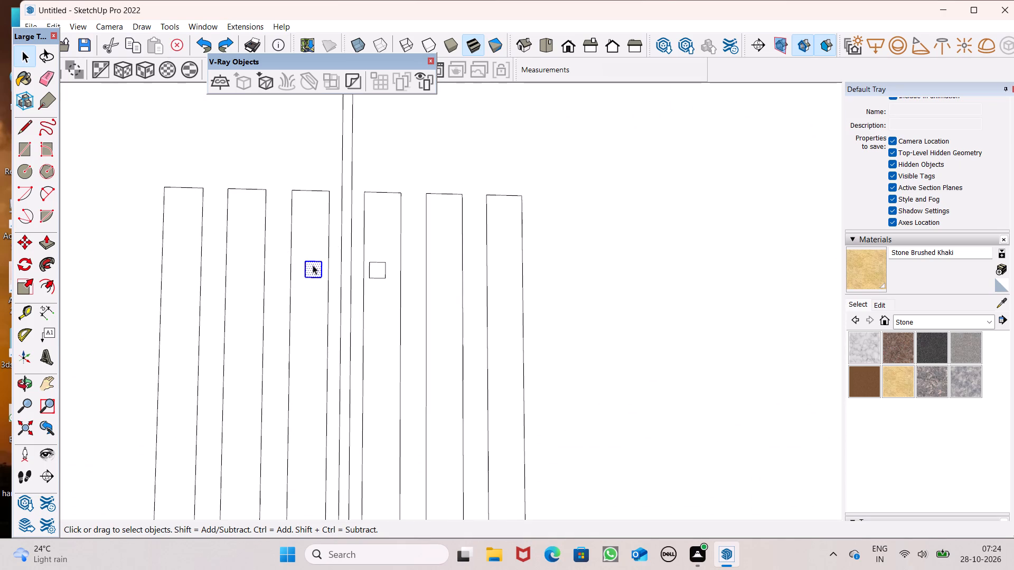
scroll(318, 240, "down", 9)
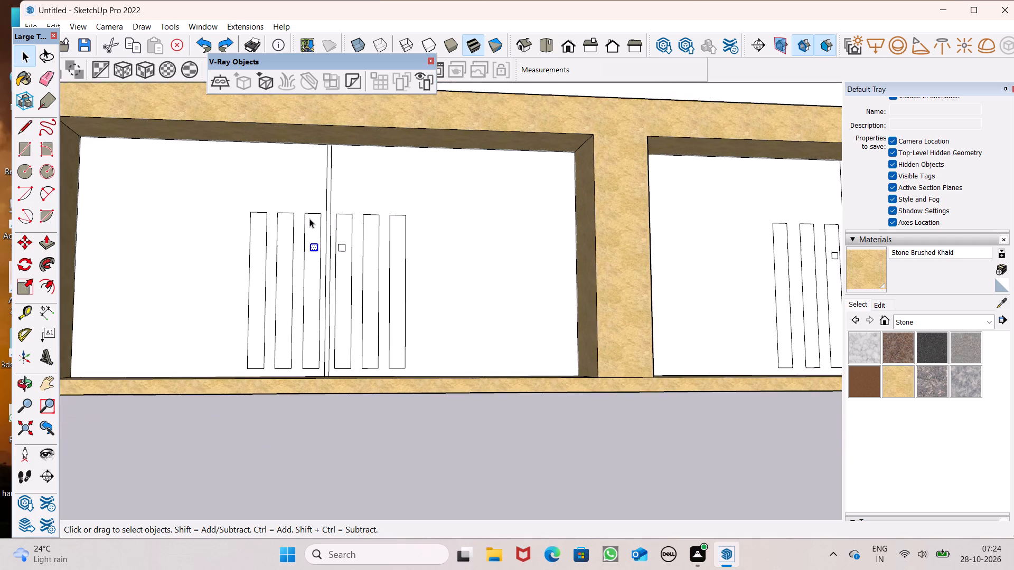
scroll(332, 208, "up", 5)
scroll(348, 207, "down", 2)
key("m")
key("Return")
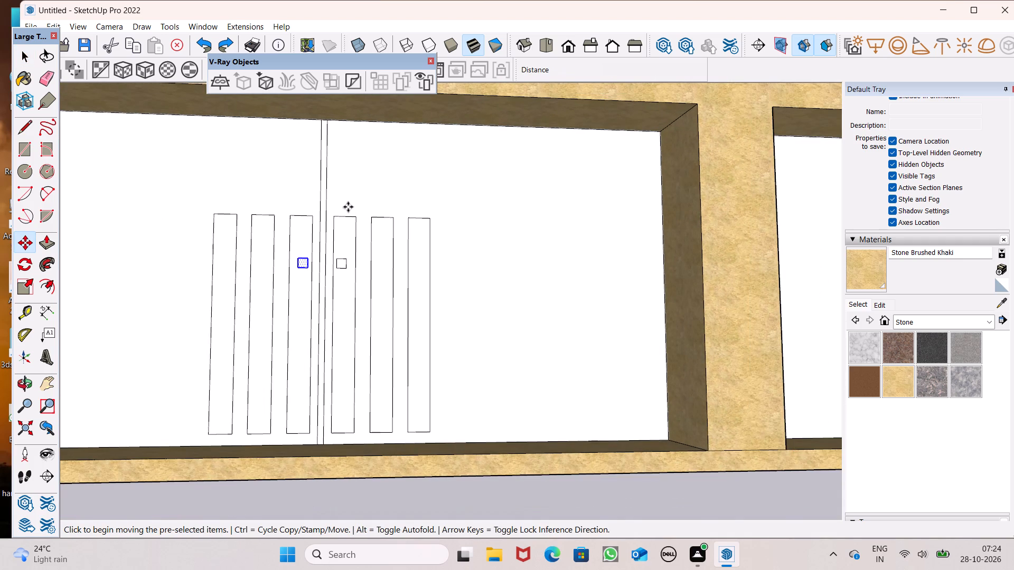
scroll(320, 264, "up", 2)
scroll(330, 247, "down", 3)
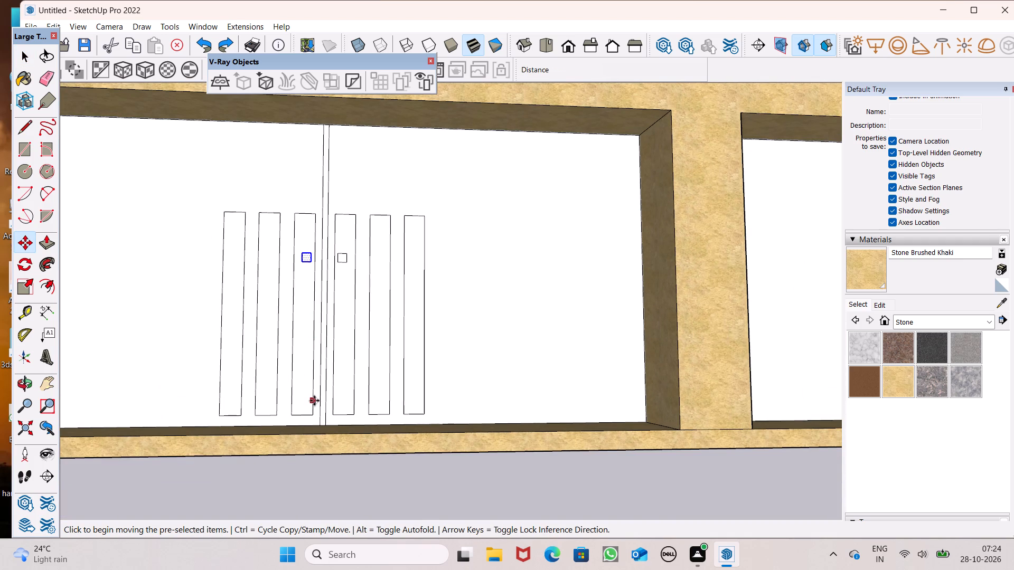
scroll(314, 400, "up", 1)
scroll(371, 200, "down", 5)
scroll(347, 351, "up", 3)
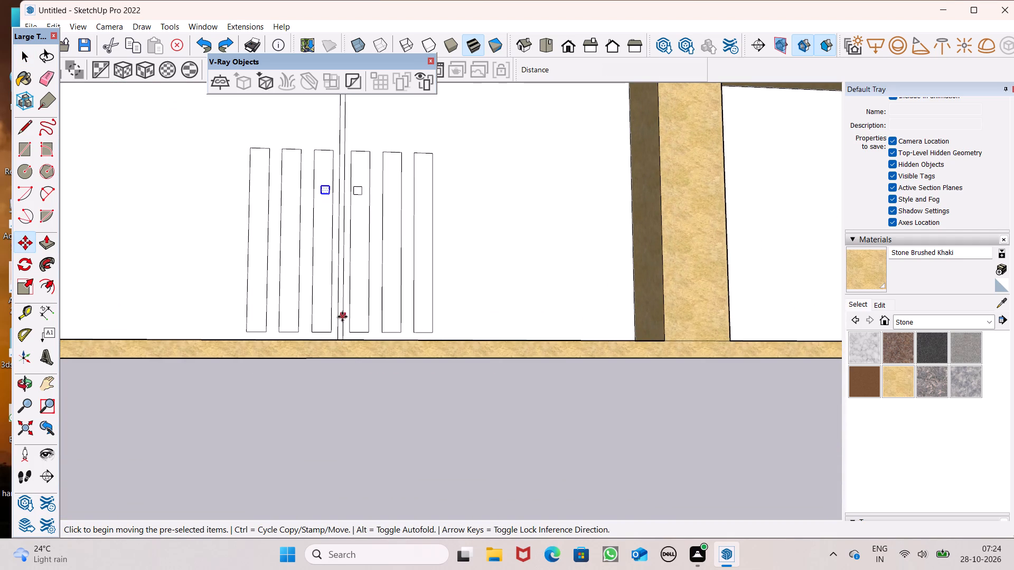
scroll(342, 317, "up", 4)
scroll(323, 319, "down", 1)
scroll(295, 242, "up", 1)
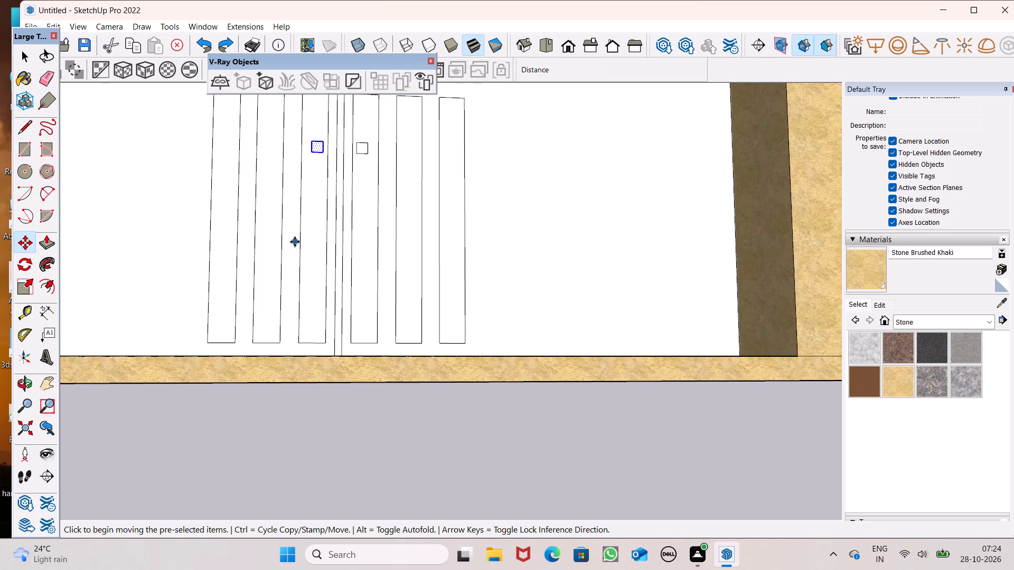
scroll(293, 236, "up", 1)
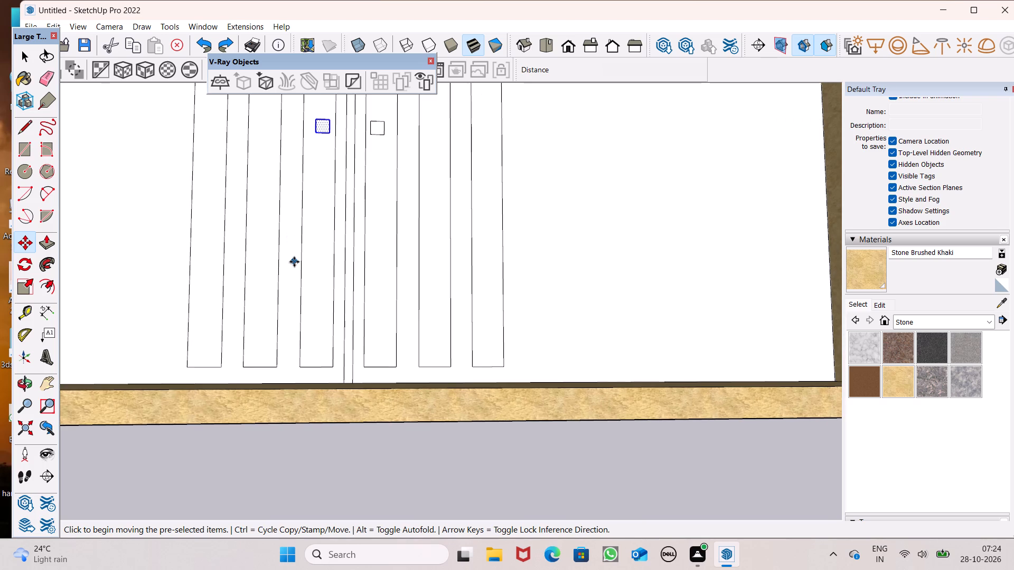
scroll(295, 239, "up", 2)
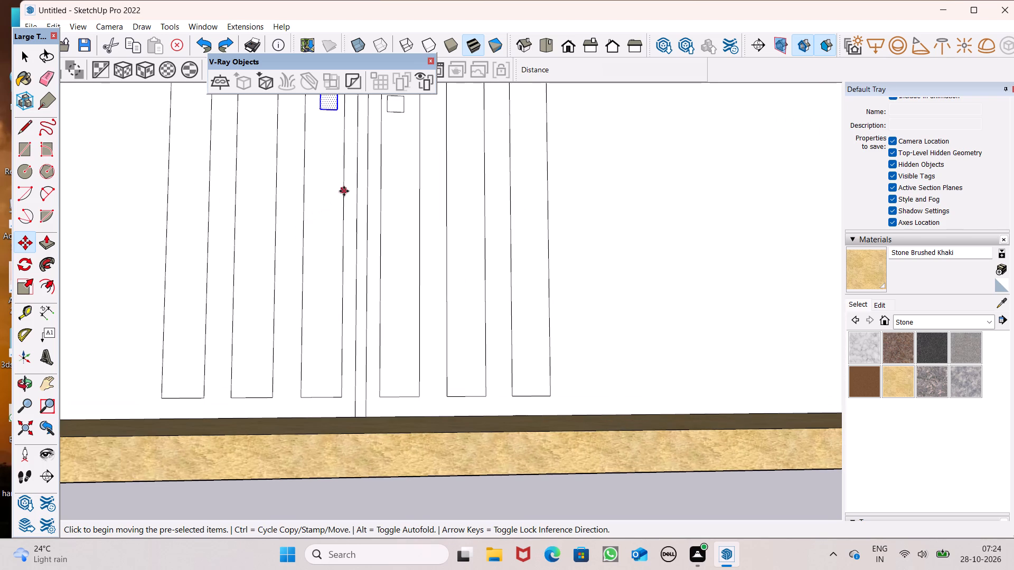
left_click_drag(334, 107, 335, 111)
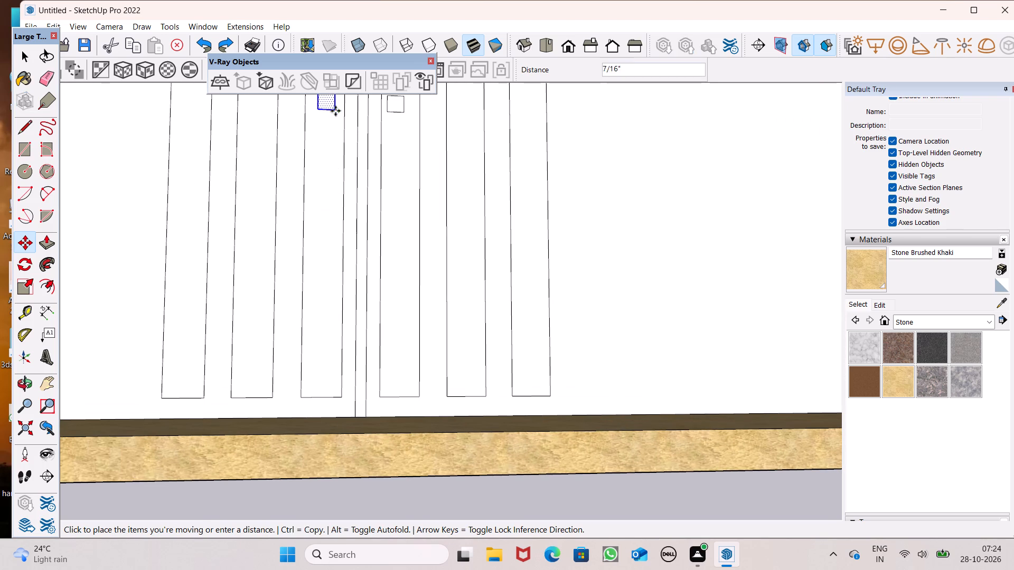
left_click_drag(335, 111, 340, 312)
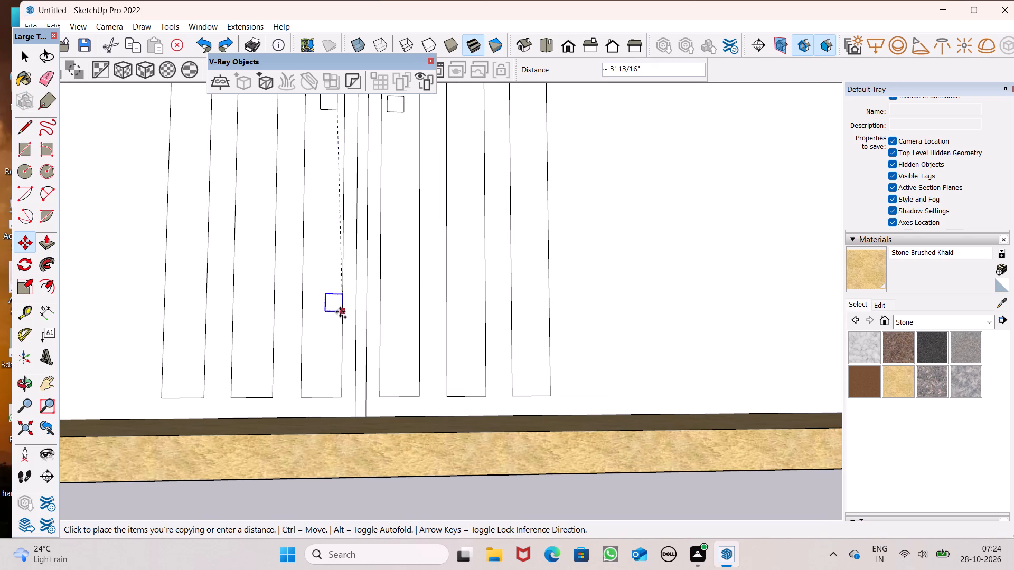
left_click_drag(340, 312, 341, 286)
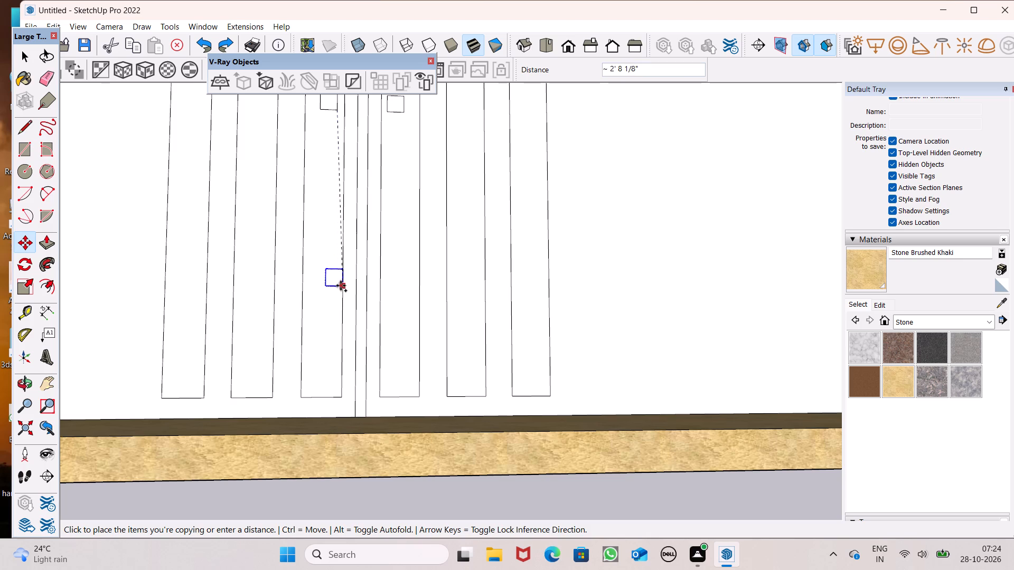
left_click_drag(341, 286, 339, 285)
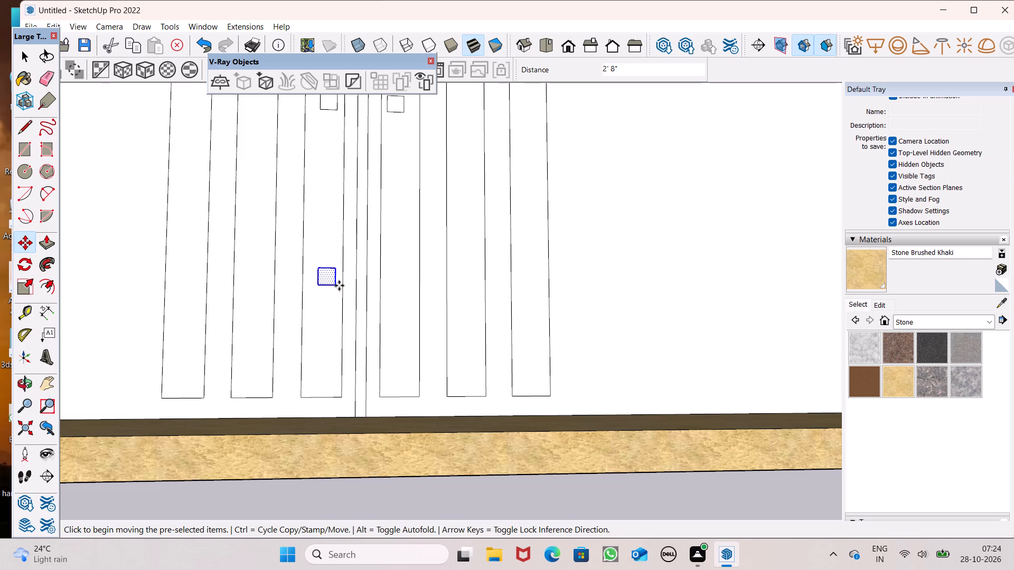
Copy the lower square about 1' 1/4" across the first gate's divider onto the strip just right of it.
left_click_drag(339, 286, 400, 284)
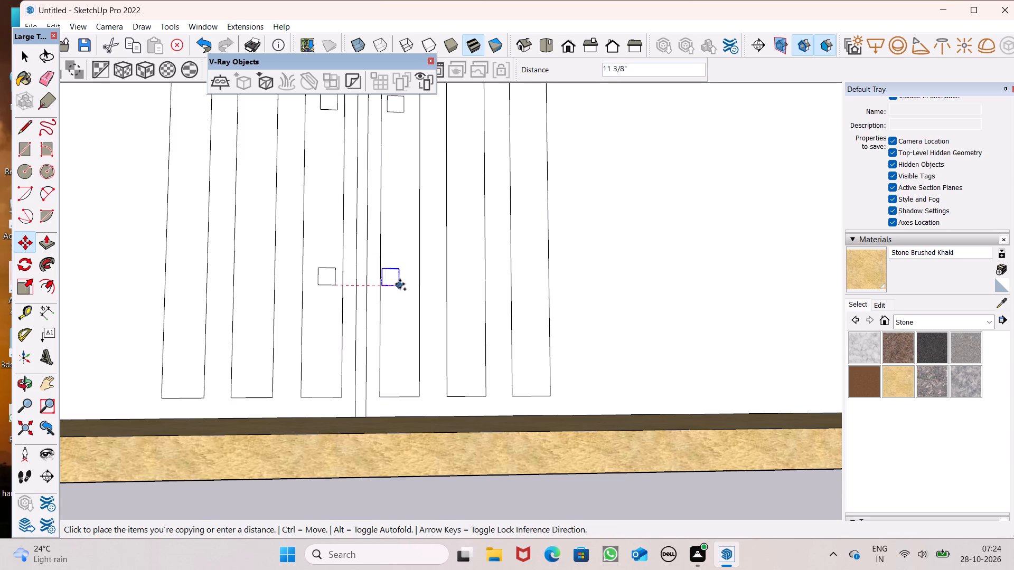
left_click_drag(400, 284, 404, 285)
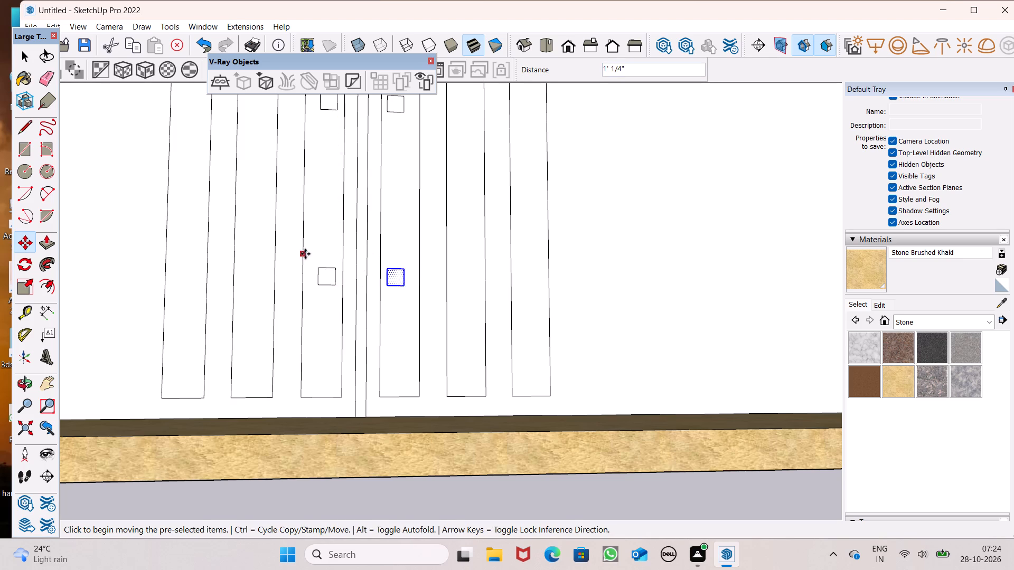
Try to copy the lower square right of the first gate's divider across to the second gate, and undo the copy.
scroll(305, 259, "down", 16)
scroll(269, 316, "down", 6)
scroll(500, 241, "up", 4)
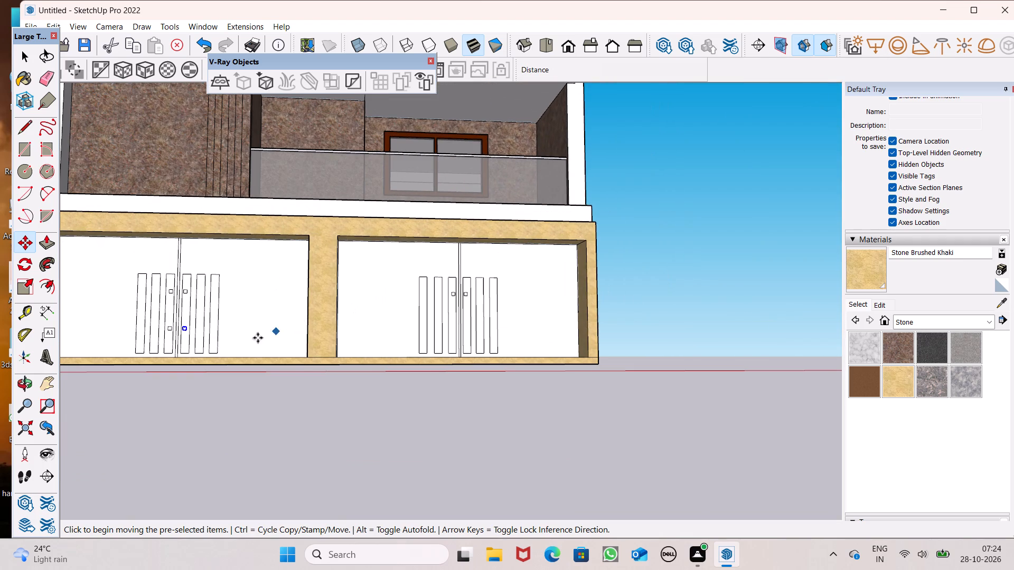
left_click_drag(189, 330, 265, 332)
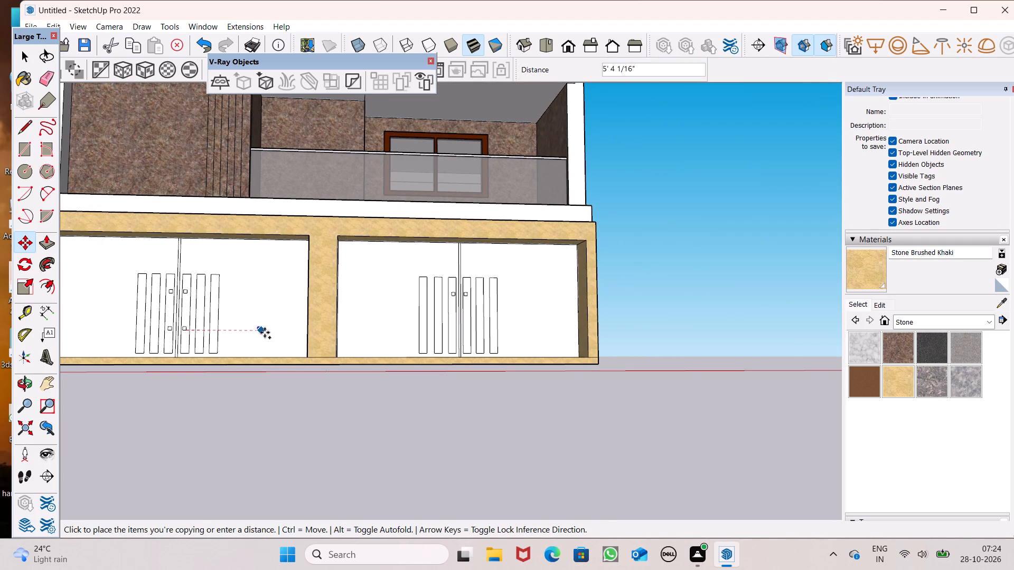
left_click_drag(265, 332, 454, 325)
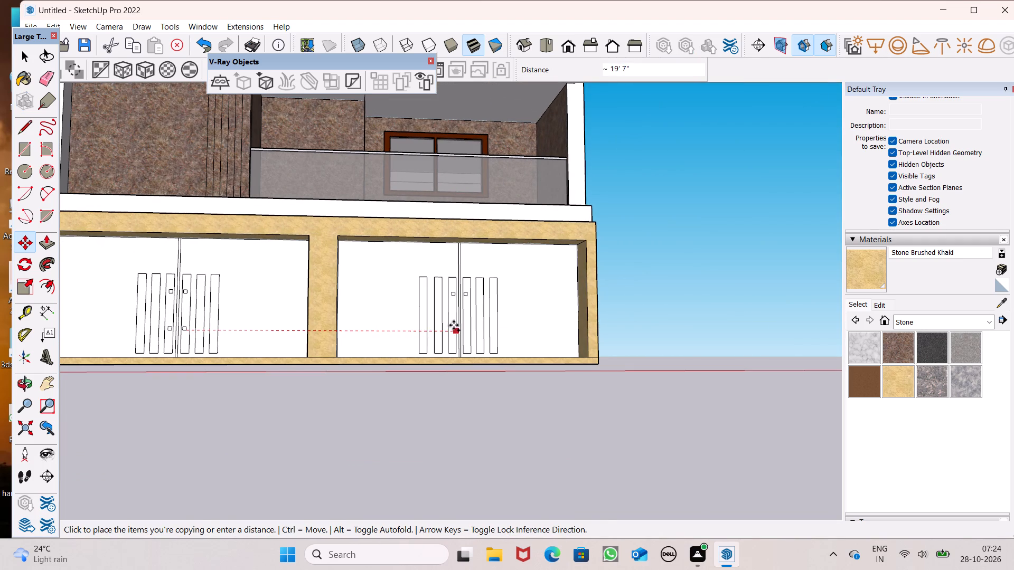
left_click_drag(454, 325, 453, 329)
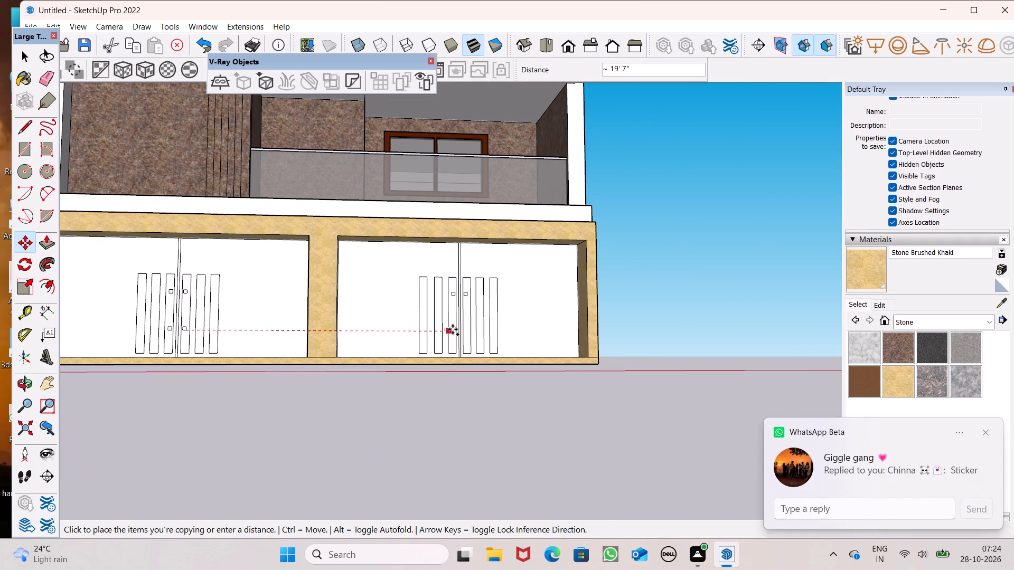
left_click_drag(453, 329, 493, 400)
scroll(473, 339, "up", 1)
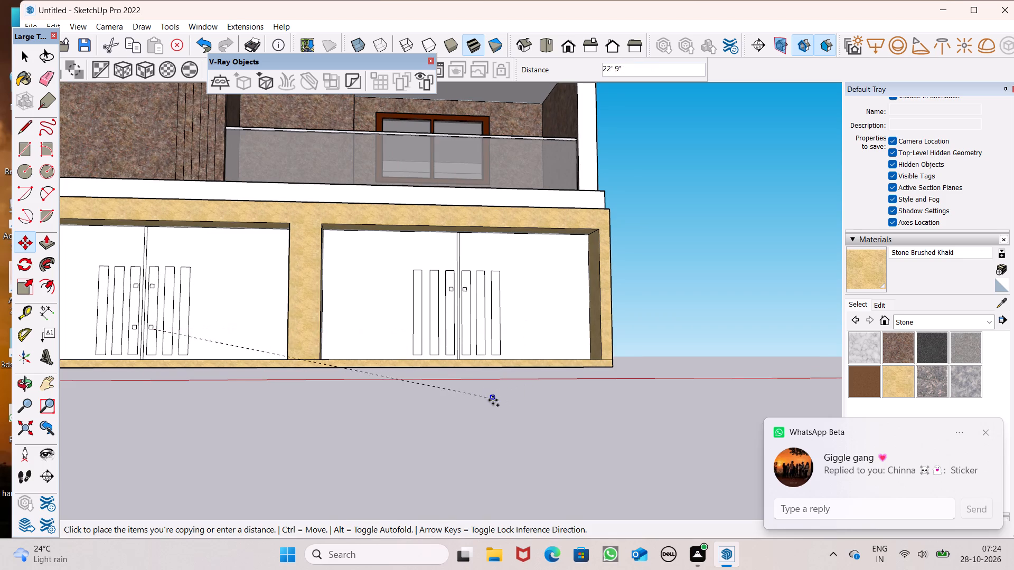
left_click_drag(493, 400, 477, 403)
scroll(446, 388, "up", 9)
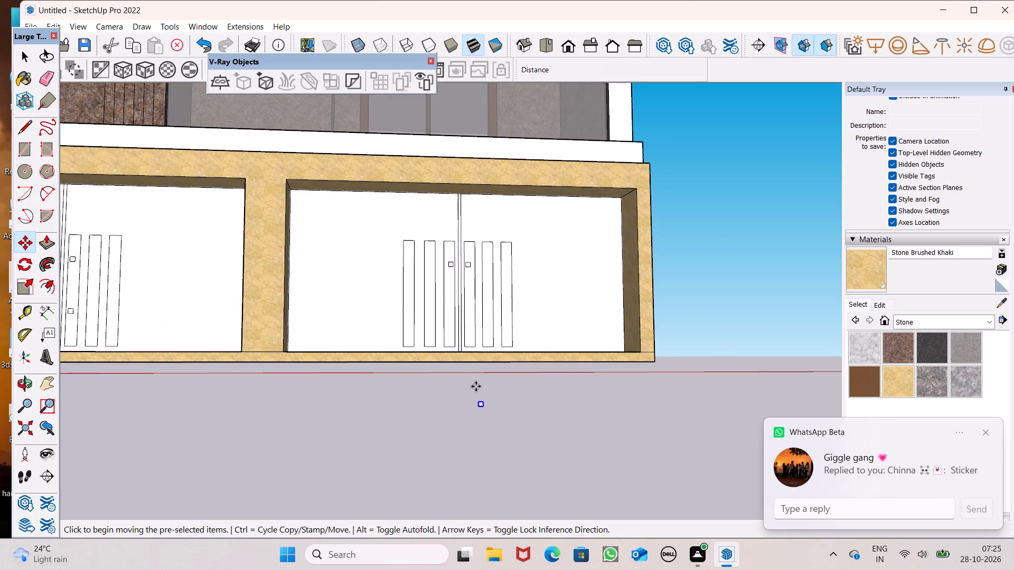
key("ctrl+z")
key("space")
Copy the lower square right of the first gate's divider about 19' 4 7/8" across onto the strip just left of the second gate's divider.
scroll(520, 237, "down", 2)
middle_click_drag(623, 301, 569, 348)
scroll(436, 321, "up", 1)
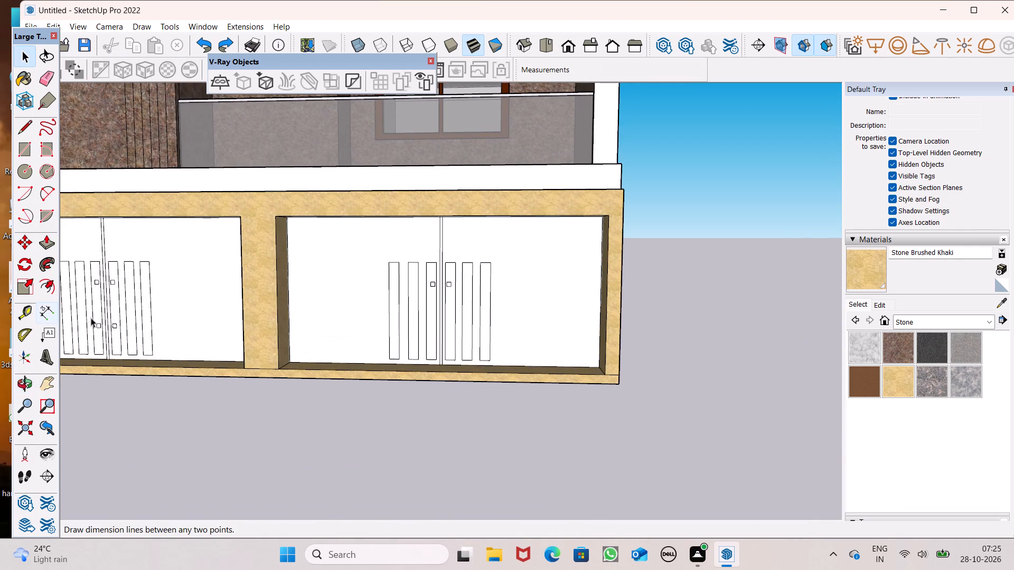
scroll(110, 330, "up", 3)
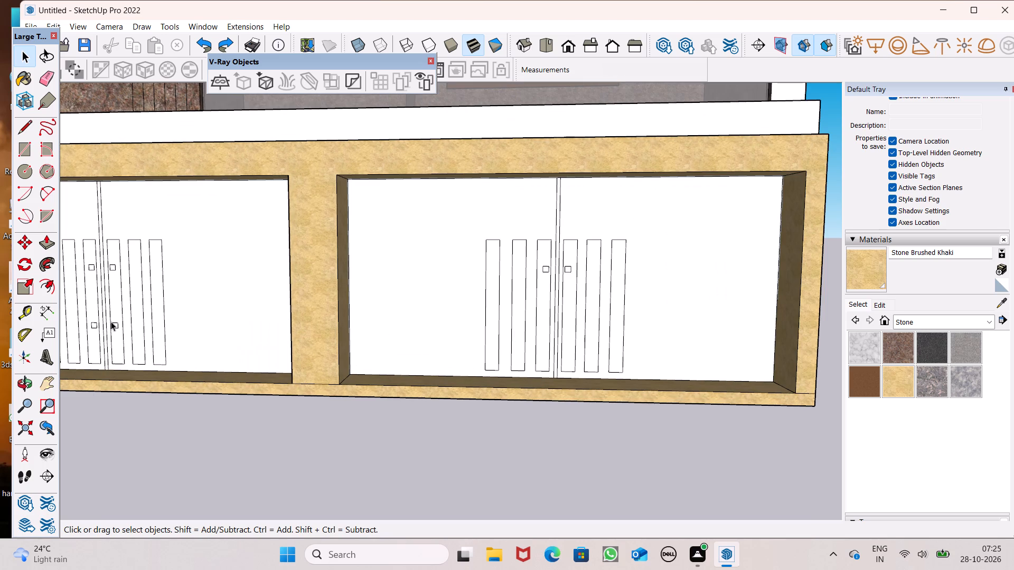
scroll(126, 326, "up", 2)
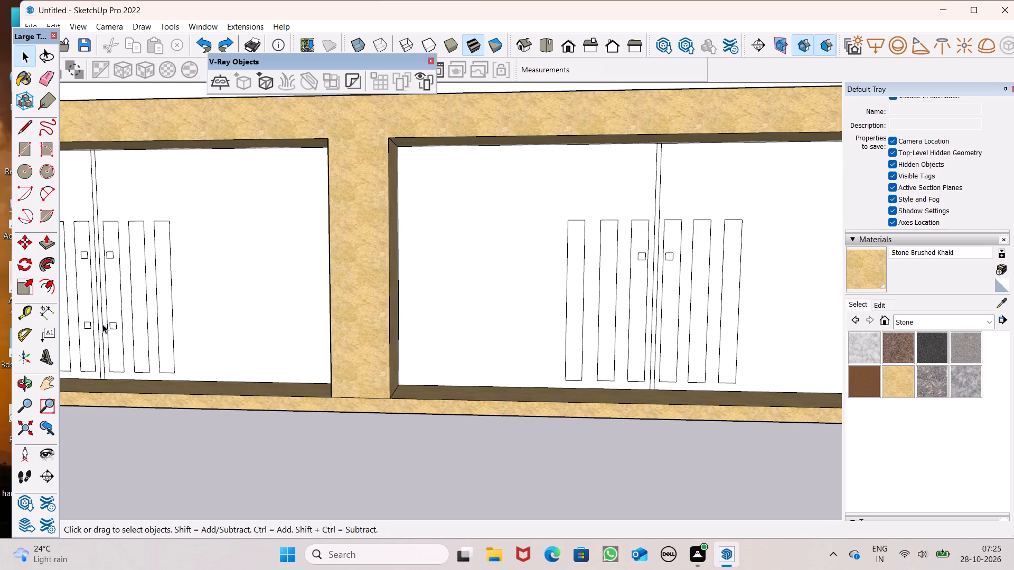
double_click(113, 324)
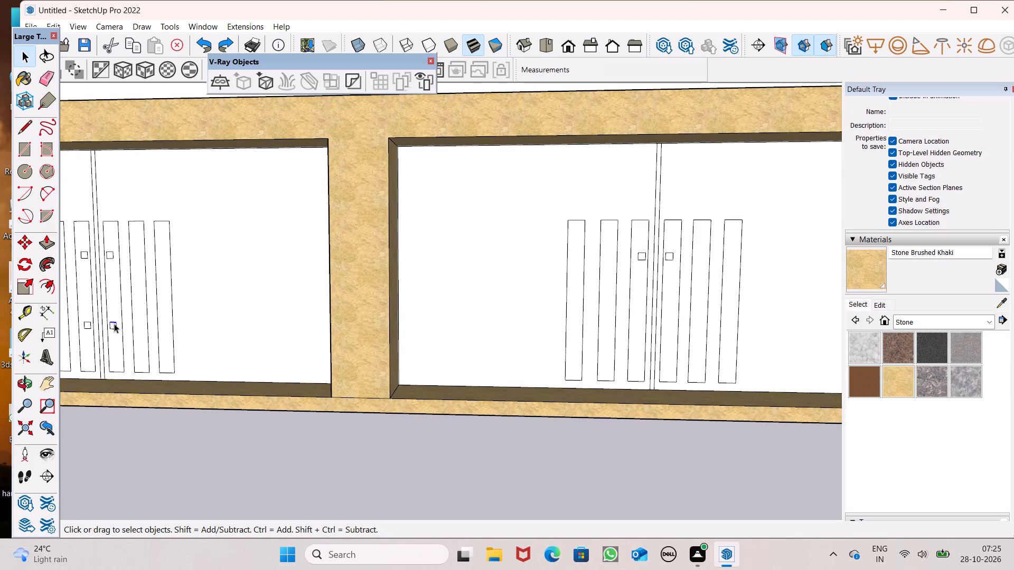
double_click(114, 325)
key("m")
key("Return")
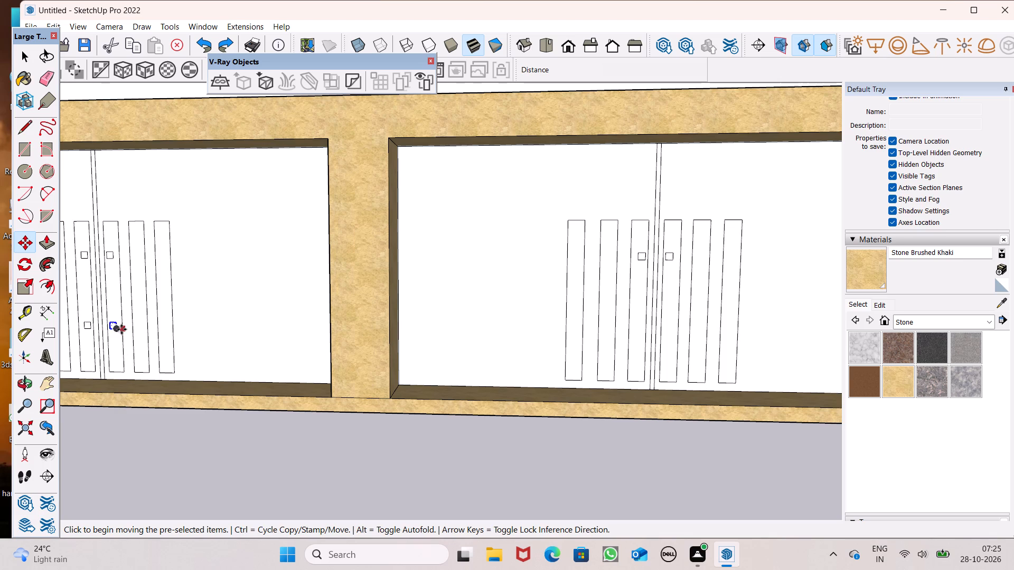
left_click_drag(117, 328, 231, 328)
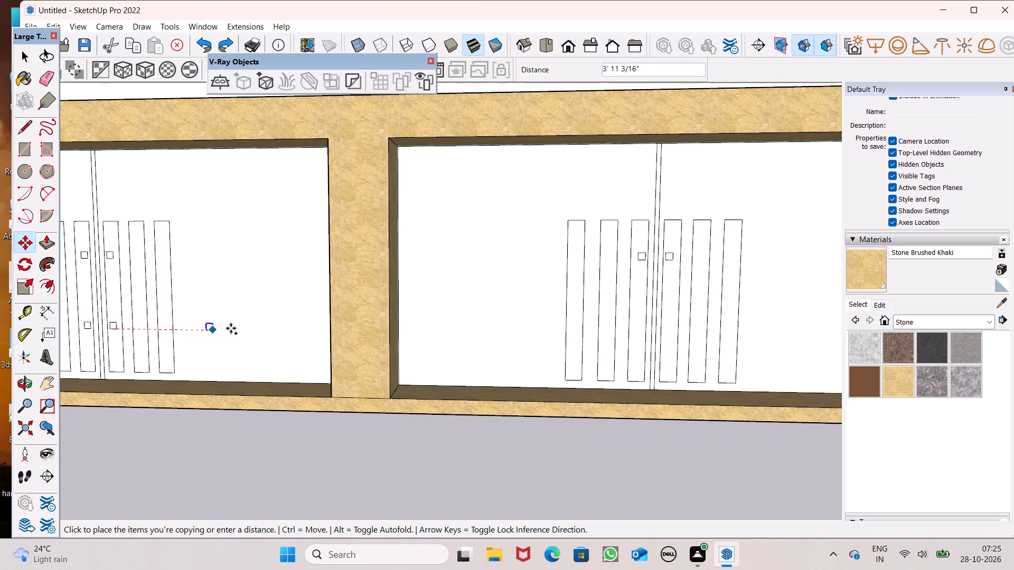
left_click_drag(231, 328, 636, 335)
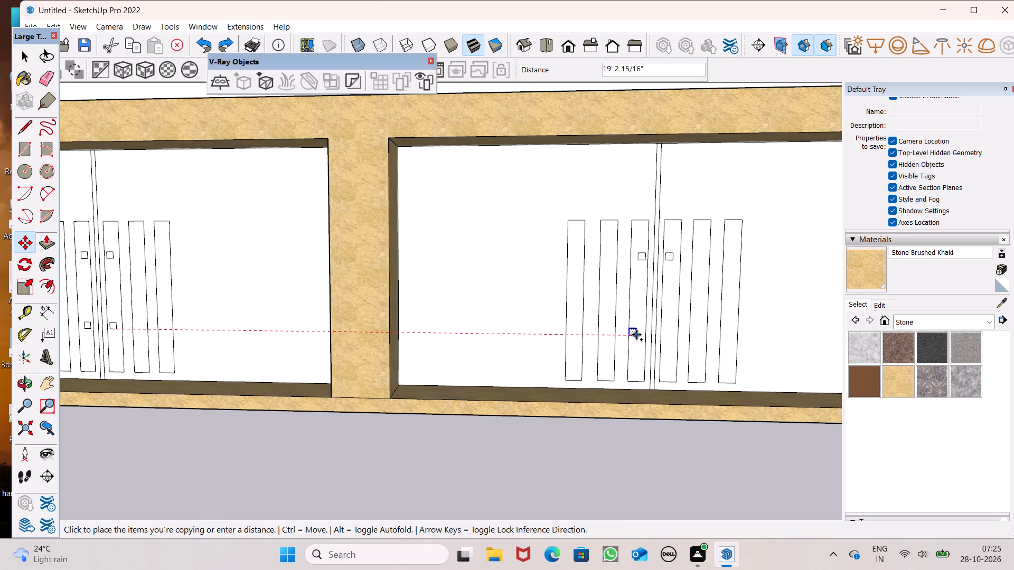
left_click_drag(636, 335, 643, 334)
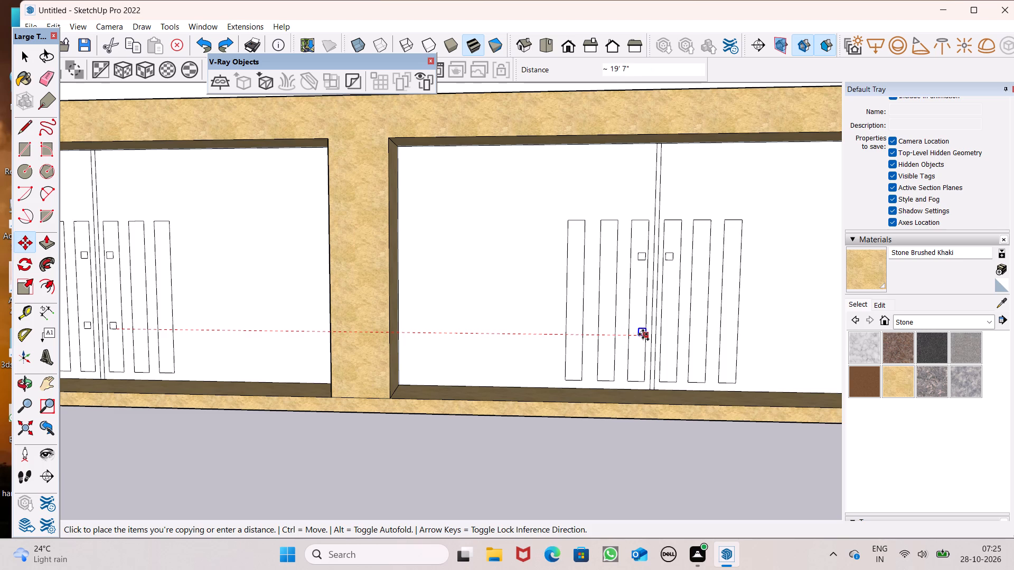
left_click_drag(643, 334, 643, 335)
left_click_drag(643, 335, 640, 338)
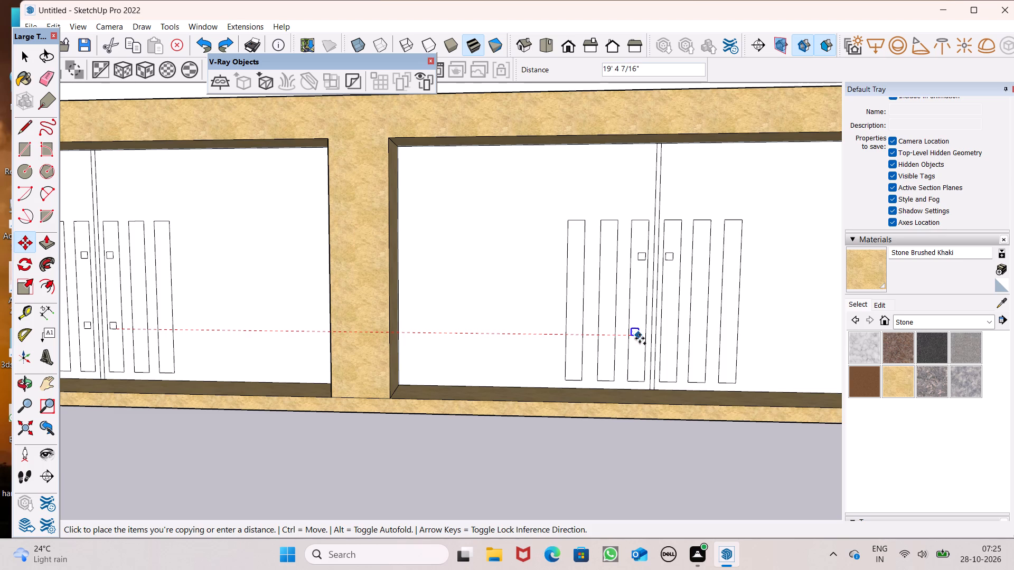
left_click_drag(640, 338, 641, 340)
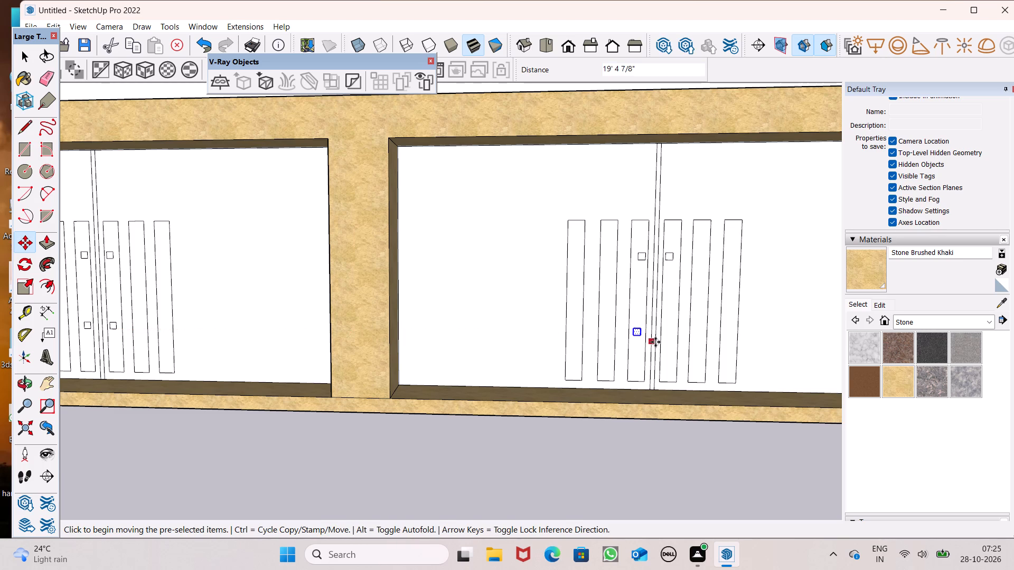
Move the second gate's lower square about 1 1/16" sideways toward the divider, within its strip.
scroll(669, 338, "up", 14)
scroll(553, 340, "down", 7)
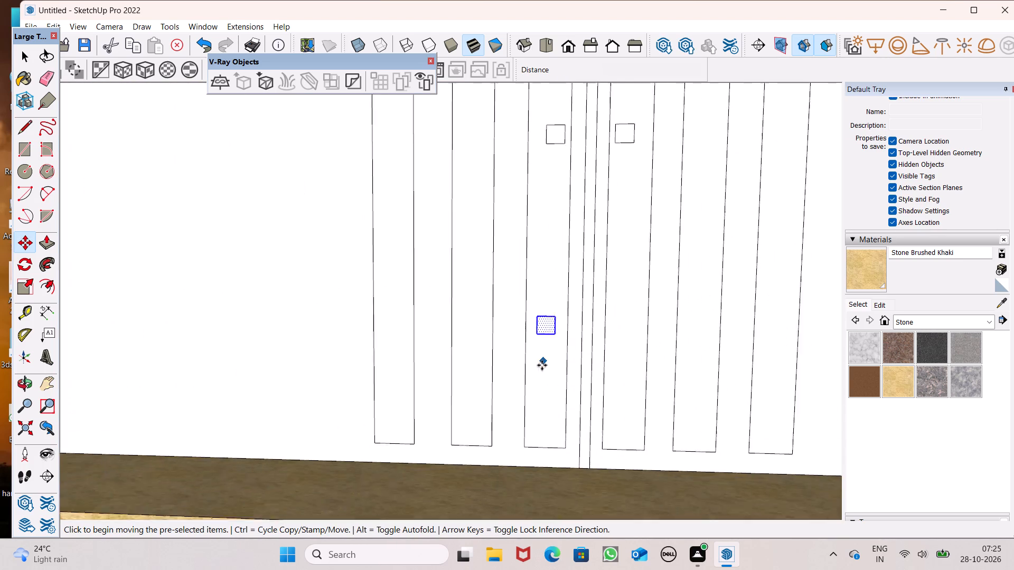
scroll(581, 278, "up", 1)
left_click_drag(550, 346, 554, 346)
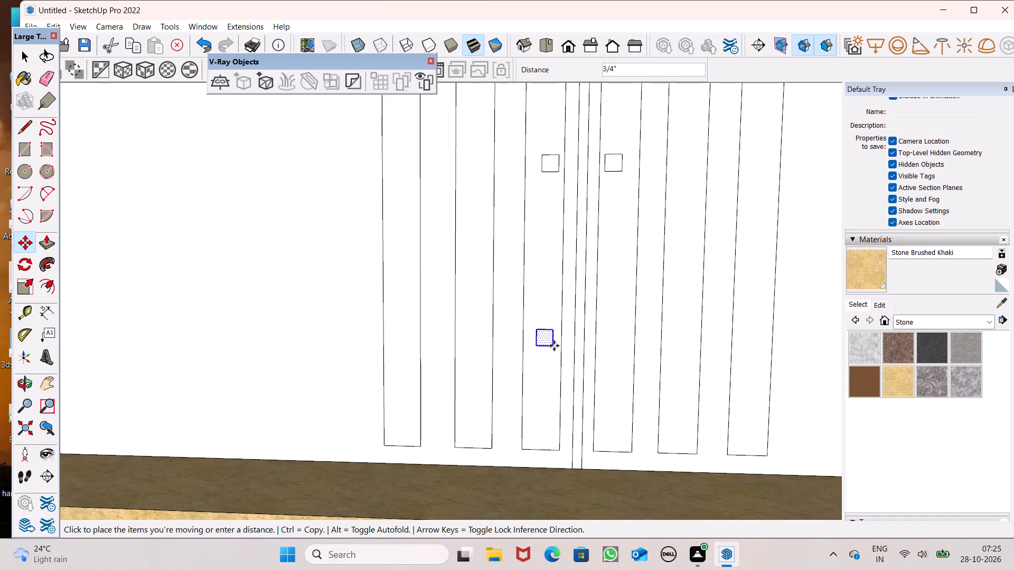
left_click_drag(554, 346, 556, 348)
left_click_drag(556, 348, 556, 349)
Copy the second gate's lower square about 11 5/16" across the divider onto the strip just right of it, and clear the selection.
left_click_drag(555, 346, 561, 343)
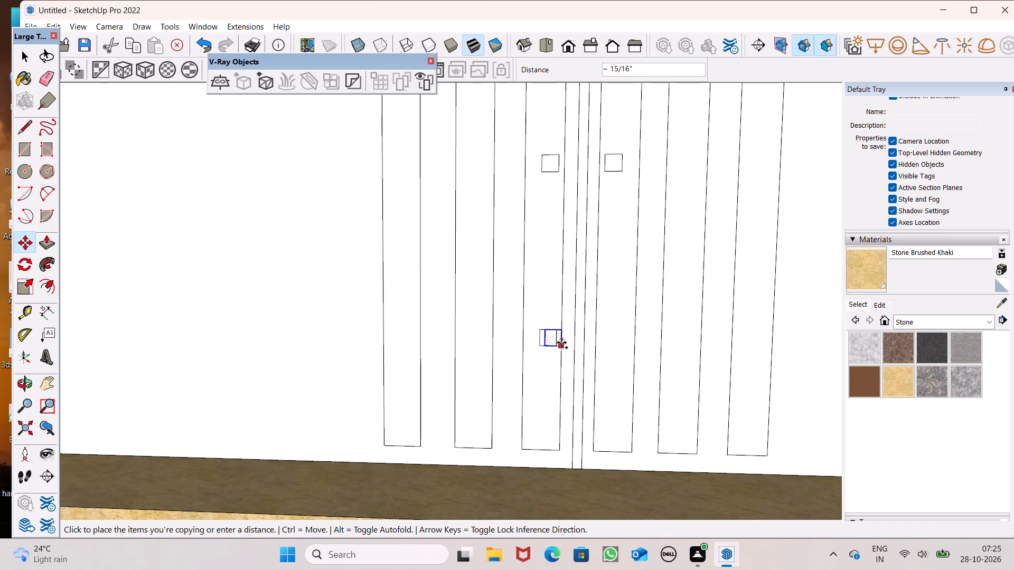
left_click_drag(561, 343, 619, 342)
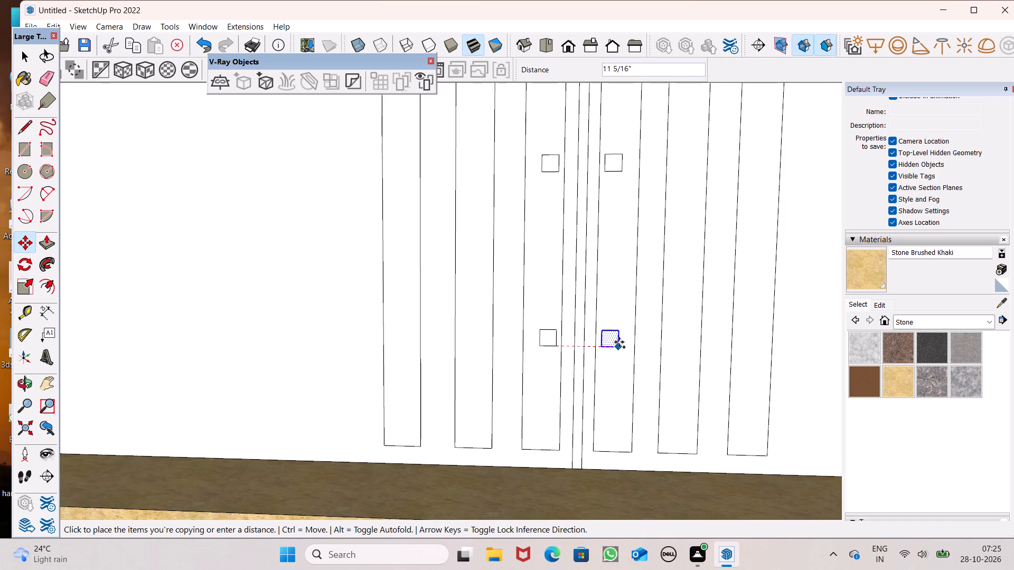
left_click_drag(619, 342, 619, 343)
scroll(587, 330, "down", 13)
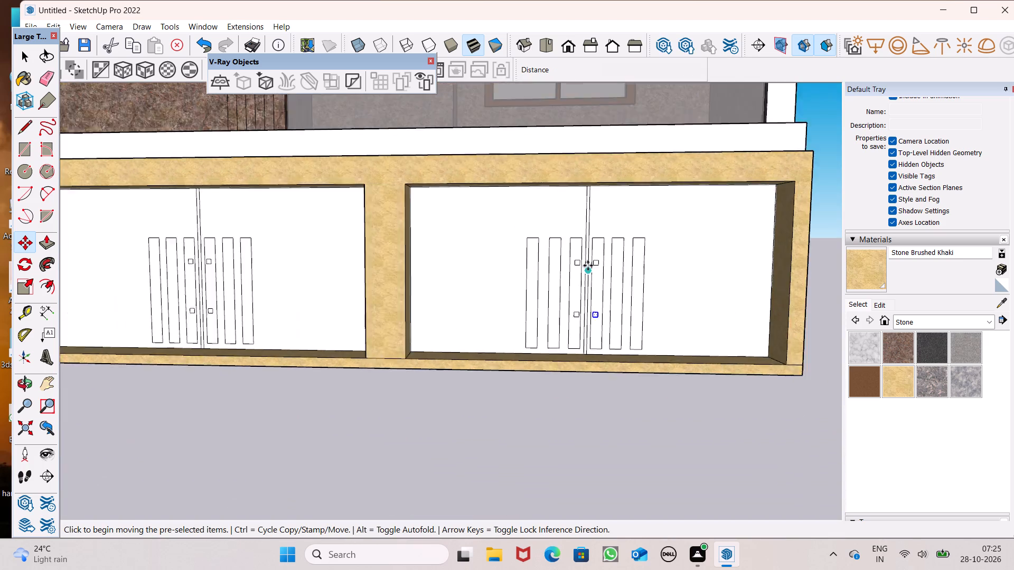
scroll(588, 265, "down", 2)
key("space")
left_click(515, 406)
Push/Pull the two upper handle squares beside the first gate's divider outward by 2".
scroll(316, 239, "down", 6)
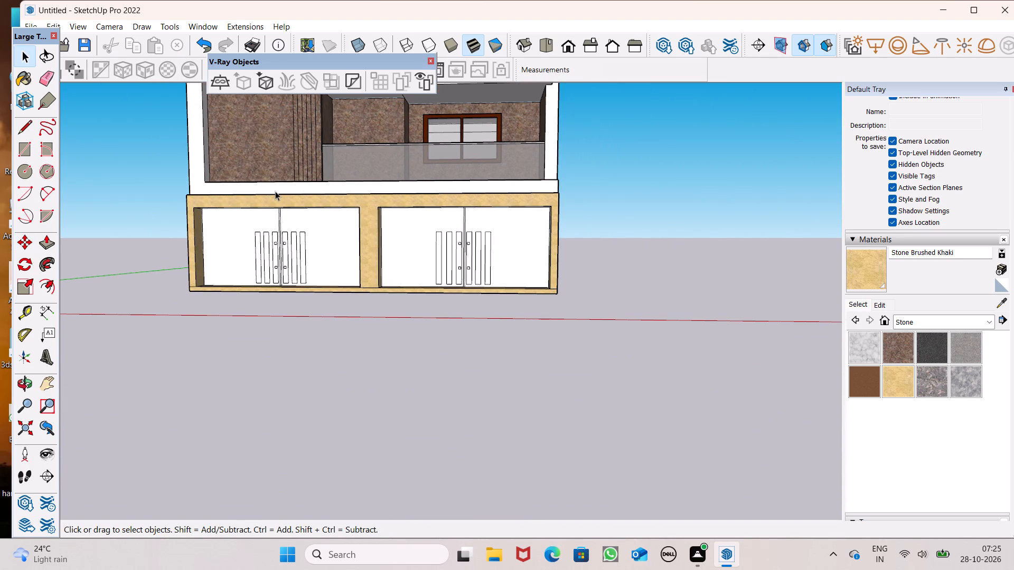
middle_click_drag(229, 193, 383, 186)
scroll(383, 186, "up", 1)
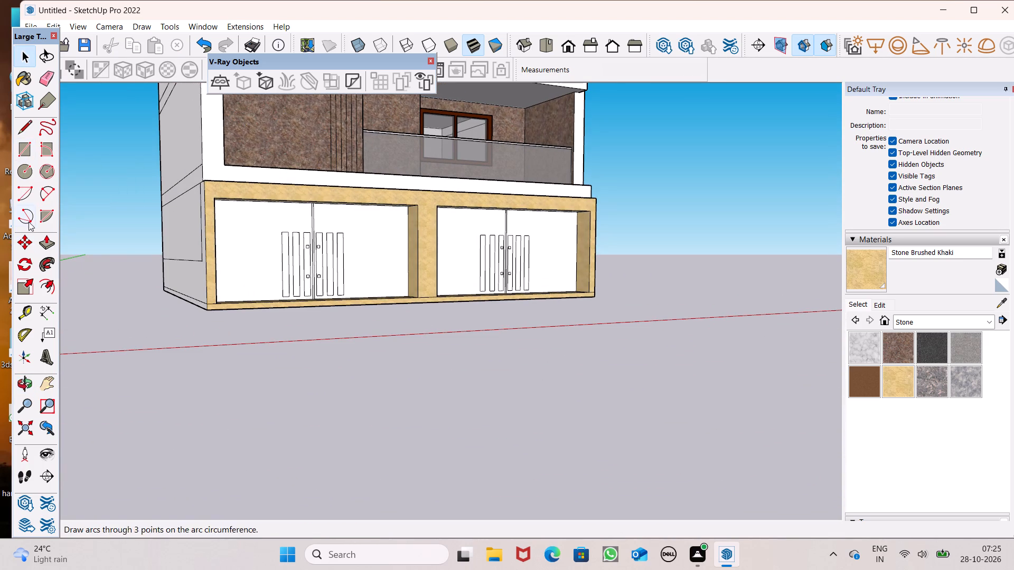
left_click(45, 241)
middle_click_drag(177, 268, 255, 311)
scroll(297, 236, "up", 6)
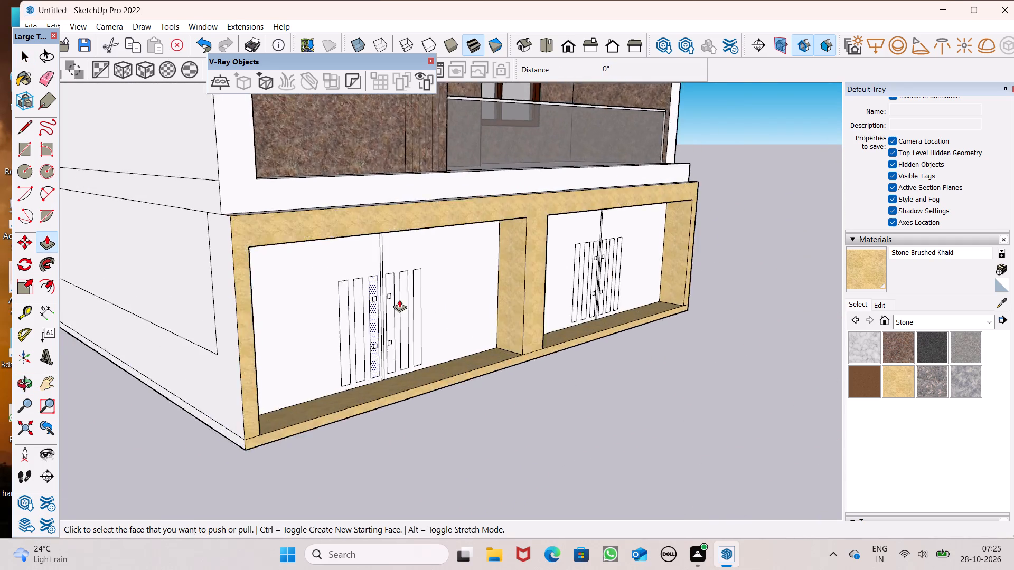
scroll(399, 299, "up", 8)
scroll(350, 290, "up", 4)
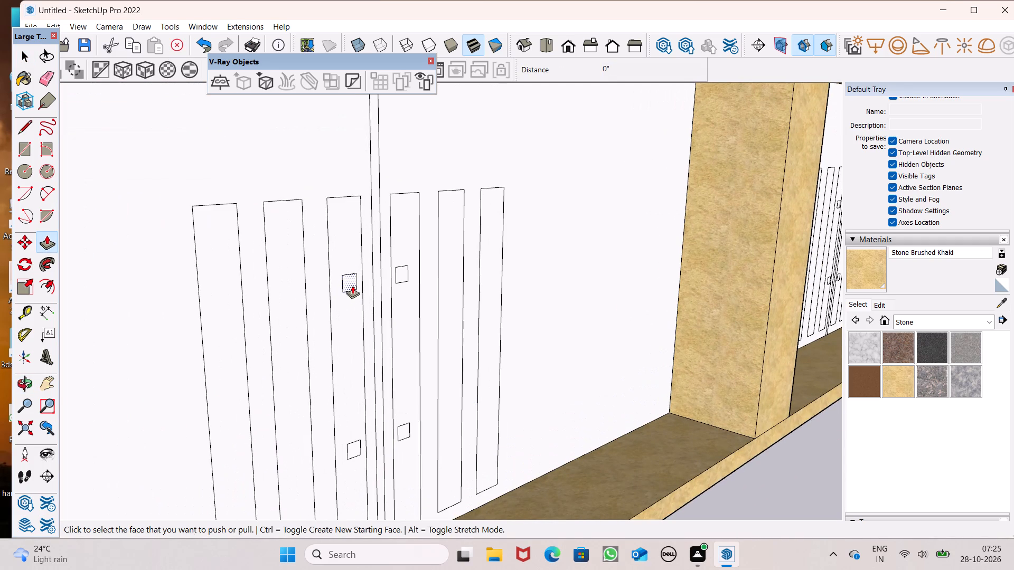
left_click_drag(350, 283, 355, 282)
type("2\"")
left_click_drag(355, 282, 356, 282)
key("Return")
left_click_drag(406, 275, 401, 282)
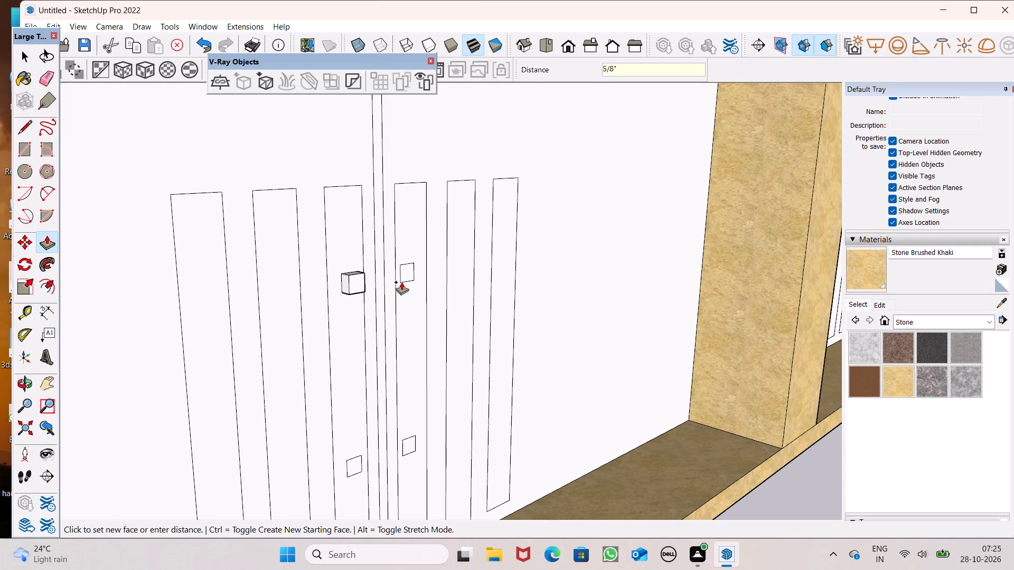
left_click_drag(401, 282, 367, 291)
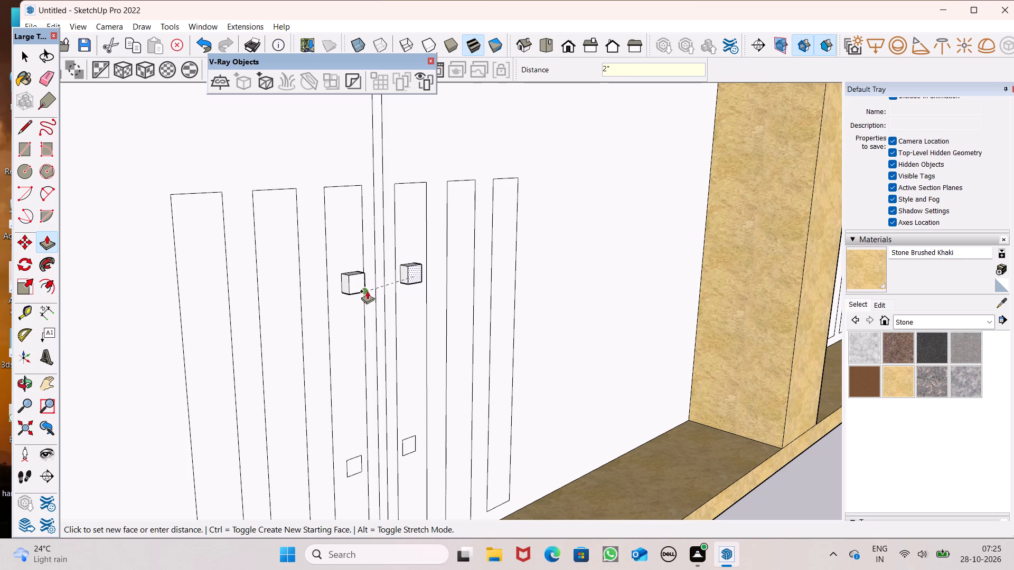
left_click_drag(367, 291, 366, 291)
Push/Pull the two lower handle squares beside the first gate's divider outward by 2".
scroll(383, 237, "down", 6)
scroll(368, 406, "up", 5)
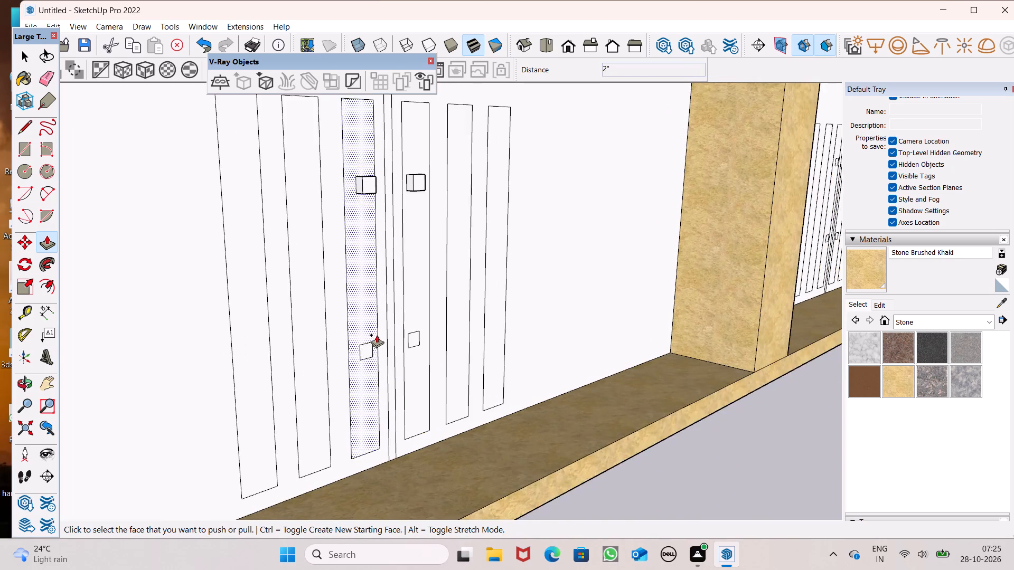
left_click_drag(366, 347, 382, 348)
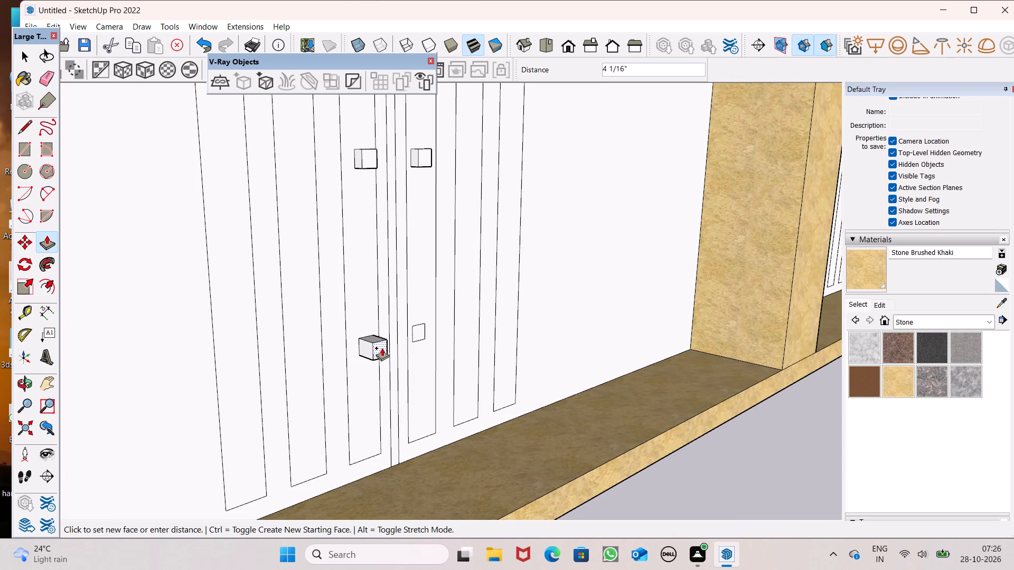
left_click_drag(382, 348, 382, 347)
key("2")
key("shift+quotedbl")
key("Return")
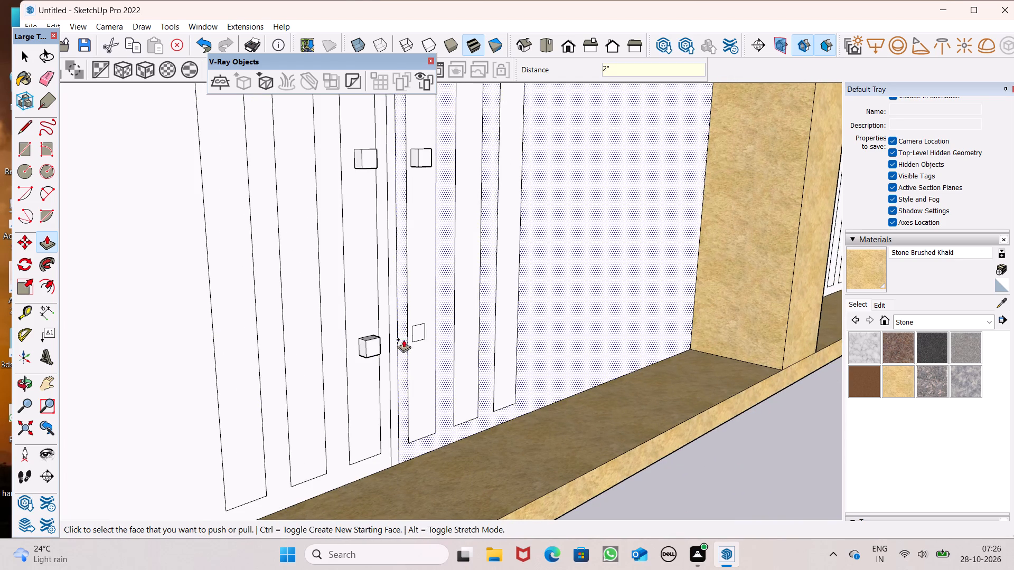
left_click_drag(417, 330, 378, 353)
scroll(327, 312, "down", 3)
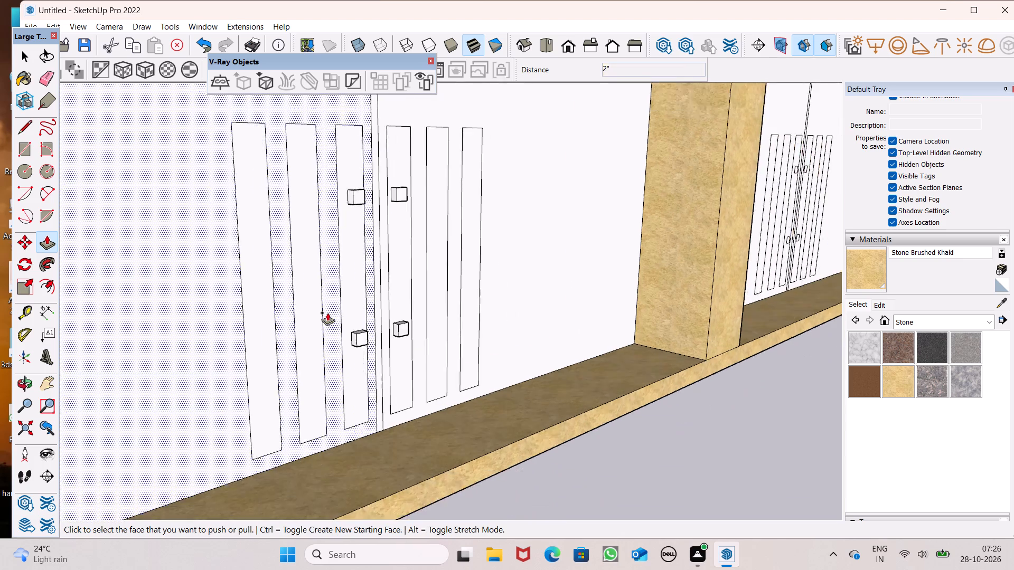
Push/Pull the upper handle square just left of the second gate's divider outward by 2".
scroll(327, 312, "down", 4)
middle_click_drag(397, 317, 198, 323)
scroll(203, 331, "up", 1)
scroll(193, 223, "down", 12)
scroll(373, 195, "up", 3)
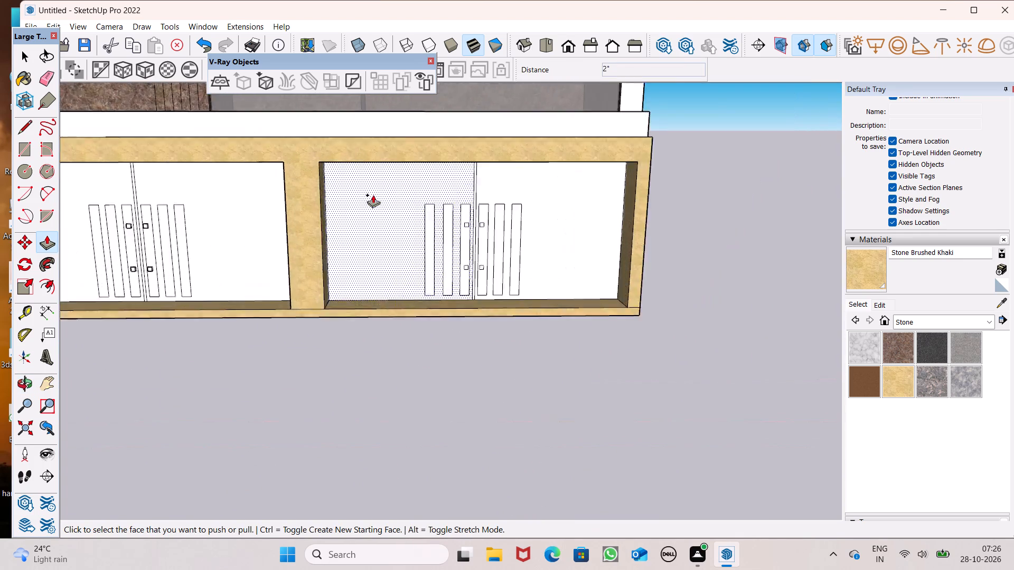
scroll(373, 195, "up", 3)
middle_click_drag(479, 229, 434, 234)
scroll(463, 233, "up", 15)
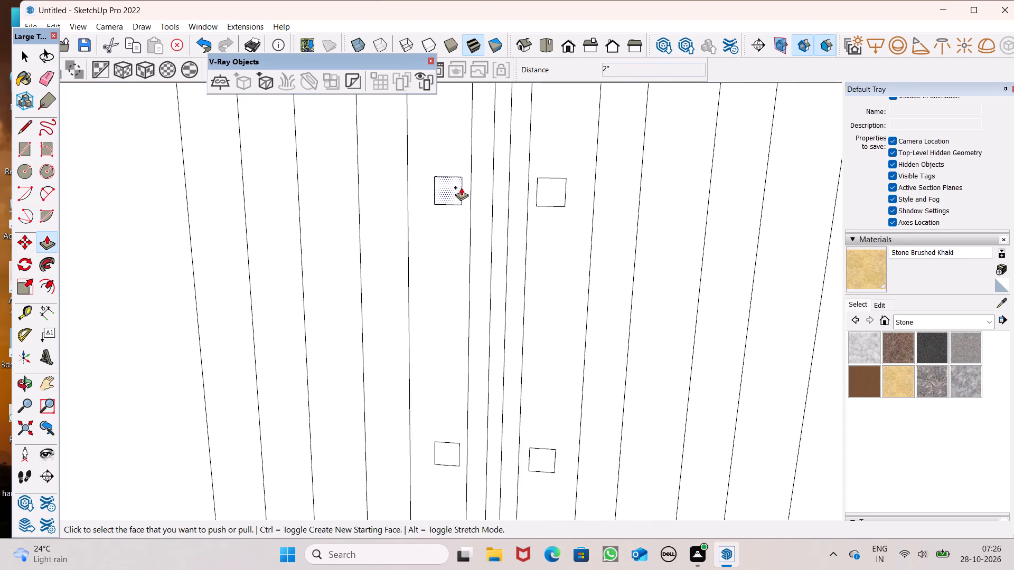
left_click_drag(461, 187, 447, 209)
type("2\"")
key("Return")
Push/Pull the second gate's two lower squares and the upper square right of its divider outward by 2", matching the extruded one.
scroll(507, 154, "down", 4)
scroll(458, 360, "up", 3)
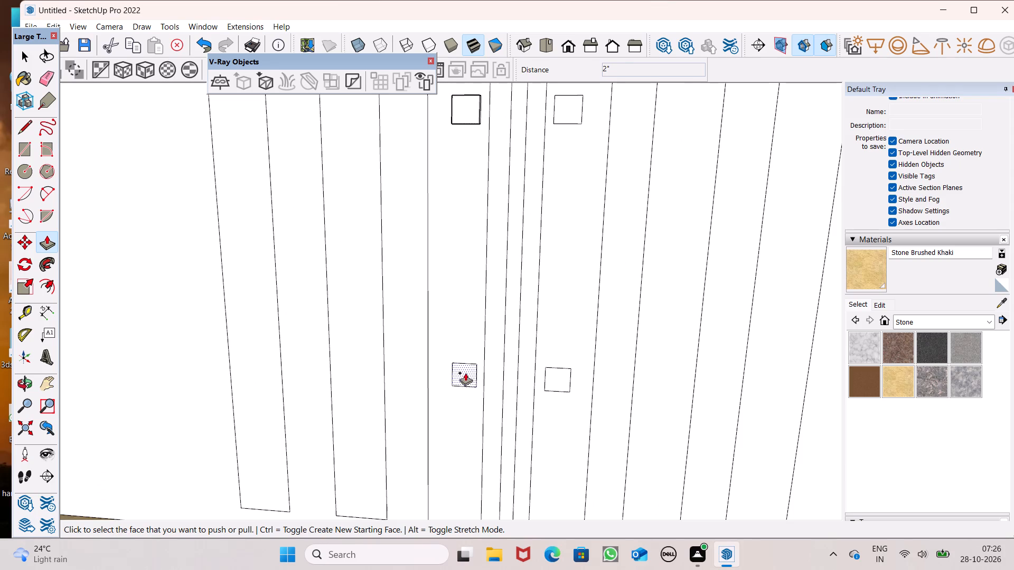
left_click_drag(465, 372, 454, 127)
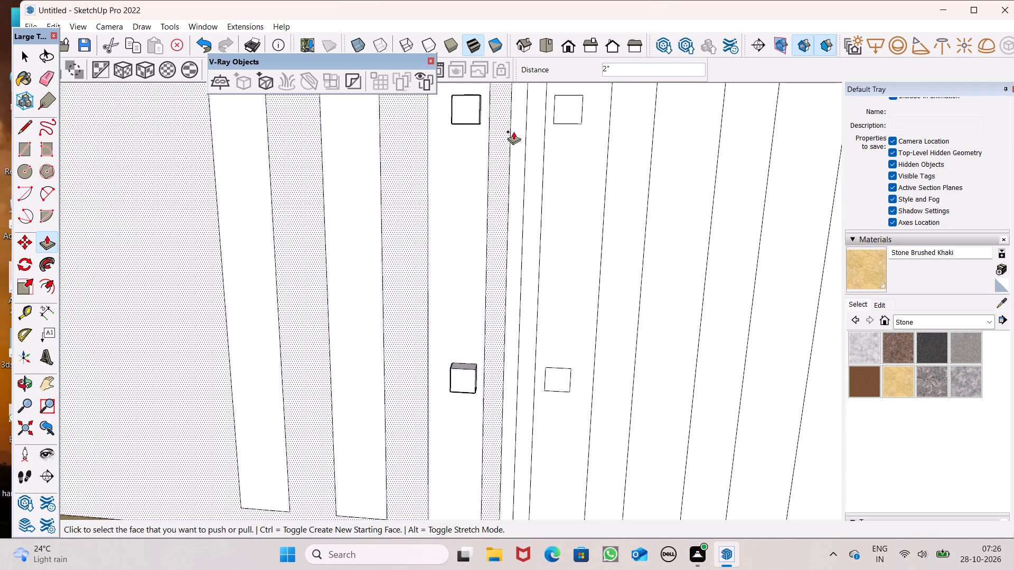
left_click_drag(552, 379, 478, 371)
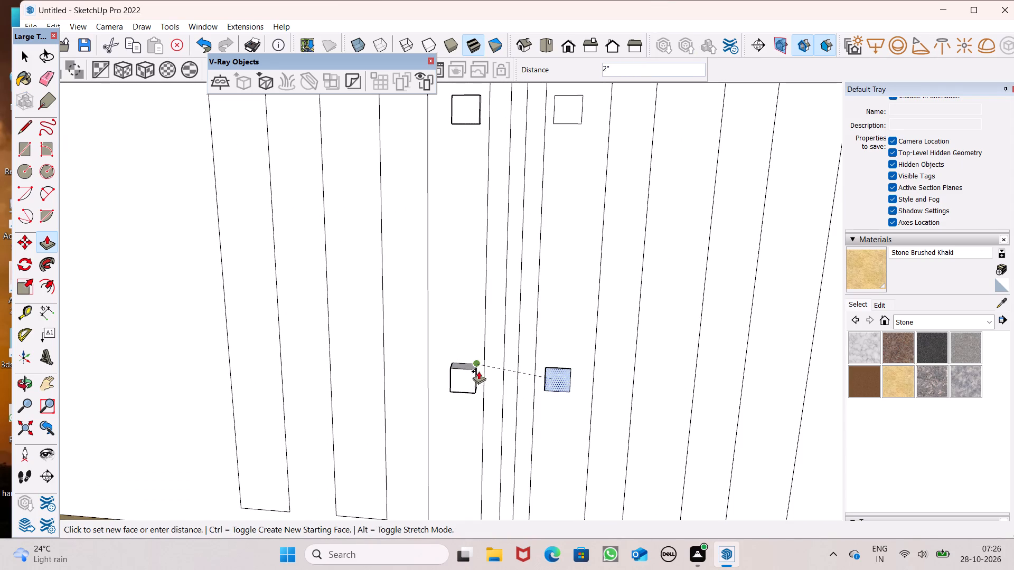
left_click_drag(478, 371, 478, 371)
left_click_drag(561, 111, 509, 121)
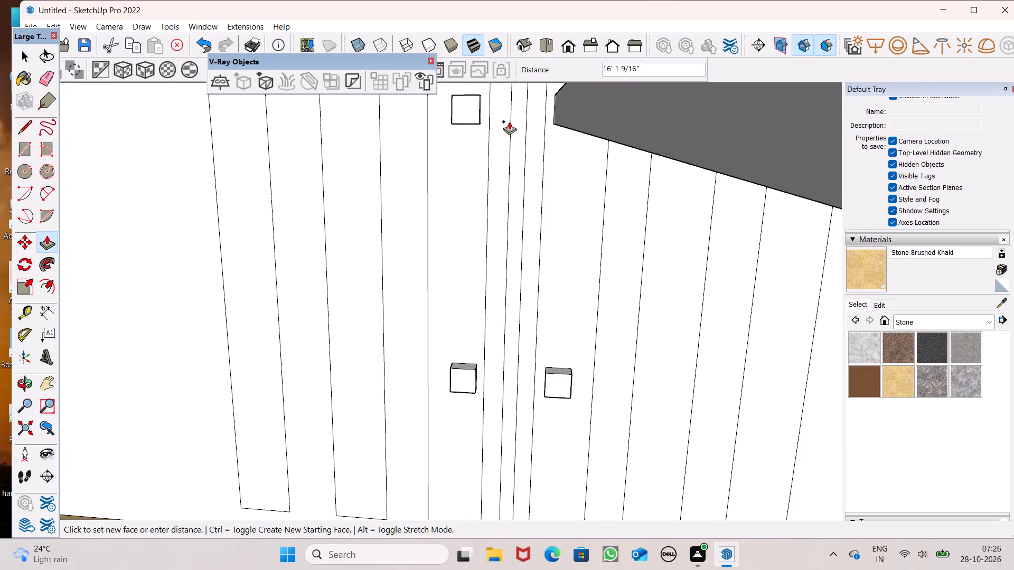
left_click_drag(509, 121, 479, 125)
scroll(556, 197, "down", 7)
middle_click_drag(588, 235, 409, 264)
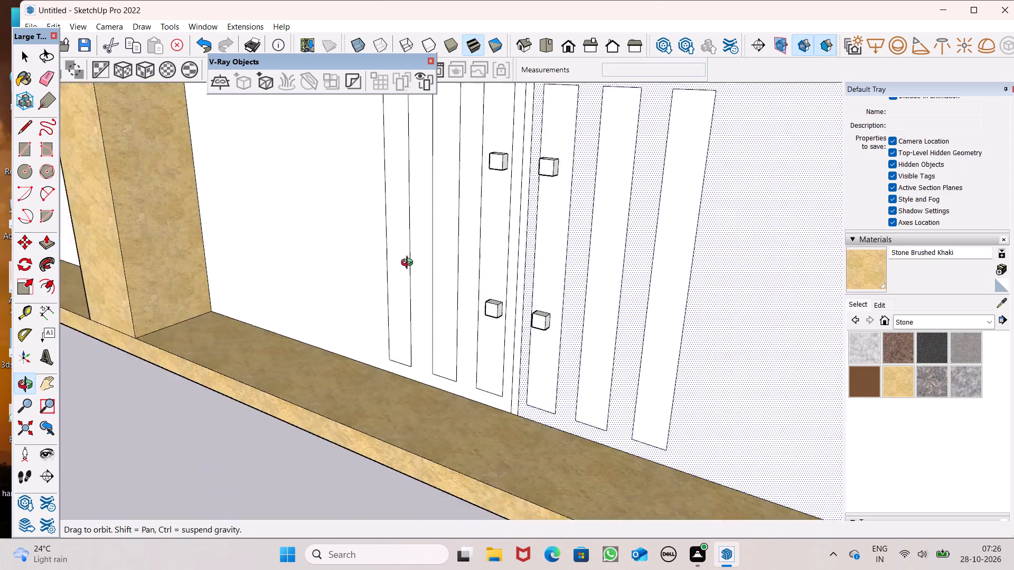
Examine the raised handle blocks on both ground-floor gates from several angles.
middle_click_drag(409, 264, 596, 278)
scroll(403, 230, "down", 6)
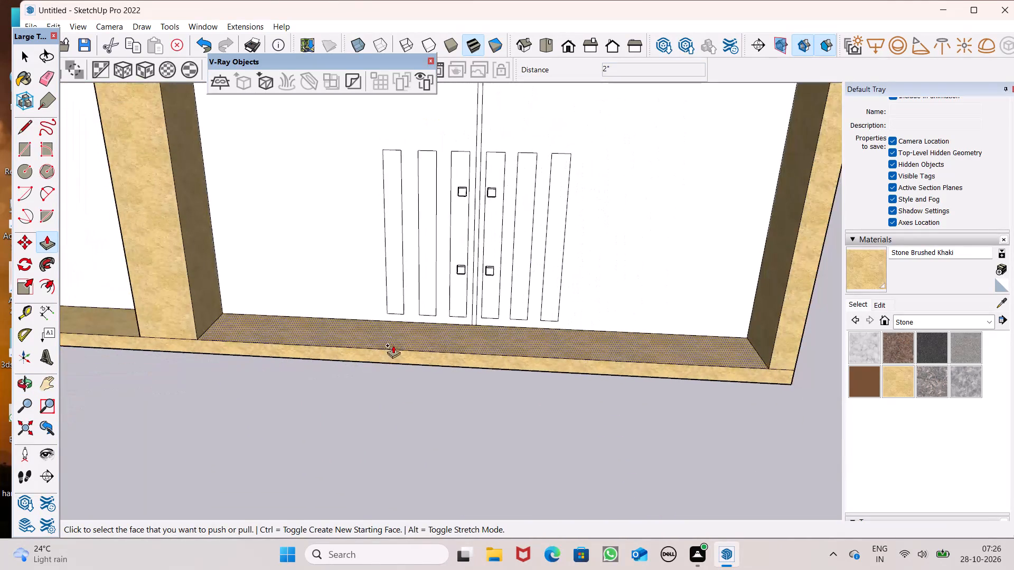
key("space")
scroll(353, 297, "down", 4)
middle_click_drag(379, 349, 644, 183)
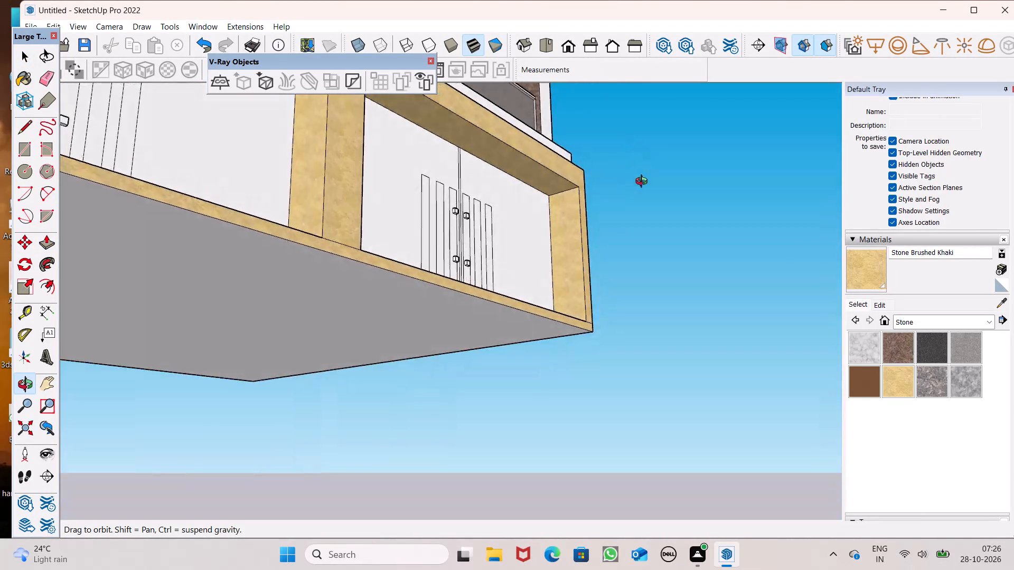
middle_click_drag(644, 183, 281, 340)
scroll(311, 280, "up", 9)
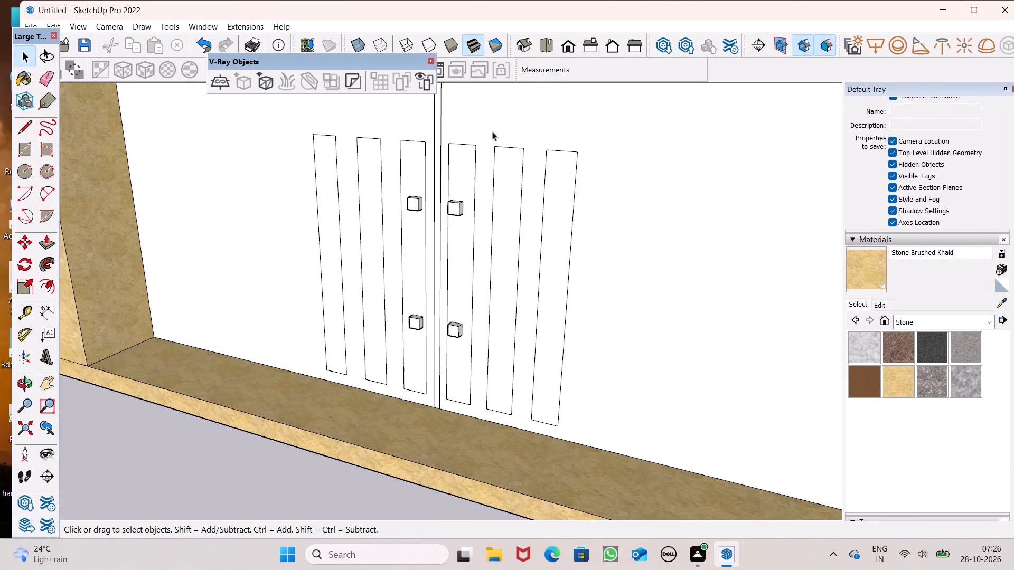
scroll(443, 244, "up", 8)
middle_click_drag(431, 236, 494, 299)
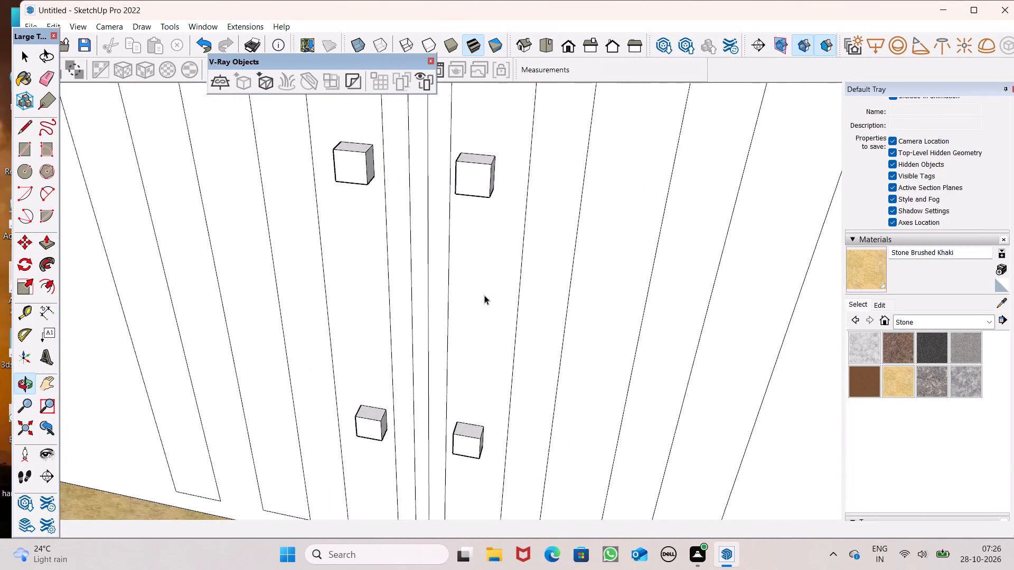
scroll(479, 295, "down", 6)
scroll(467, 229, "down", 17)
middle_click_drag(338, 241, 559, 170)
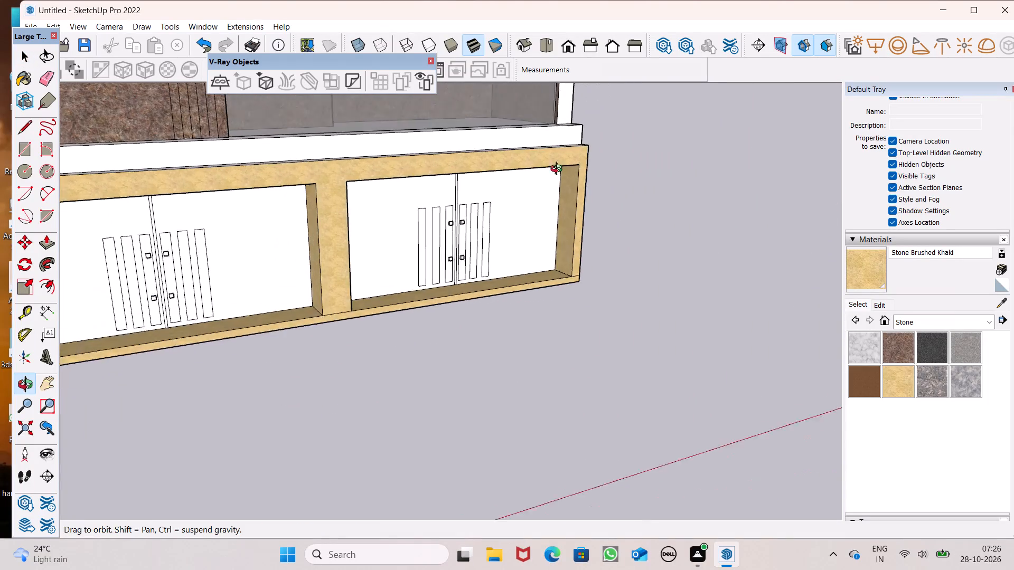
middle_click_drag(559, 170, 586, 181)
scroll(188, 386, "down", 3)
middle_click_drag(177, 319, 302, 263)
scroll(188, 330, "up", 2)
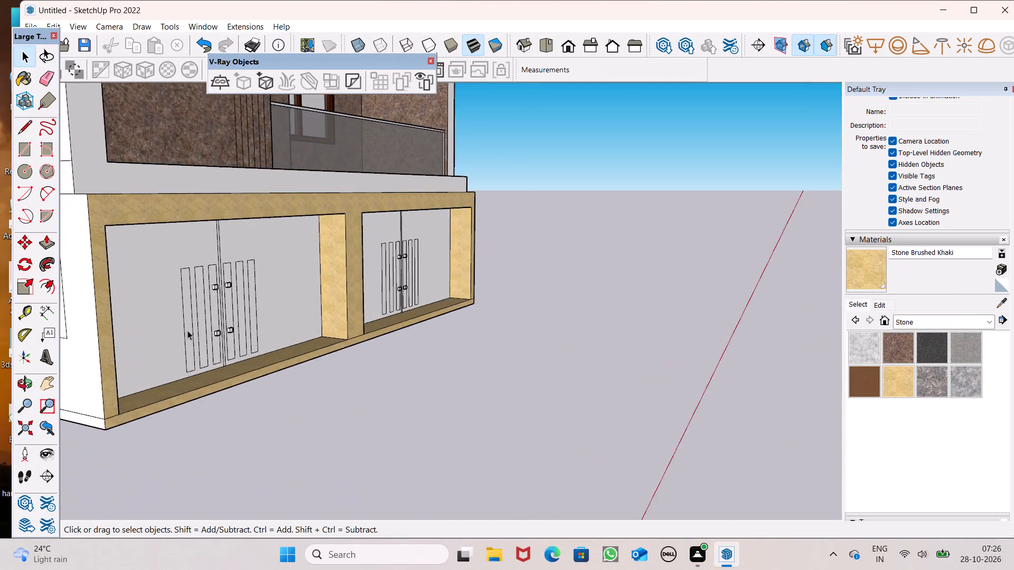
scroll(187, 330, "up", 5)
scroll(339, 264, "up", 3)
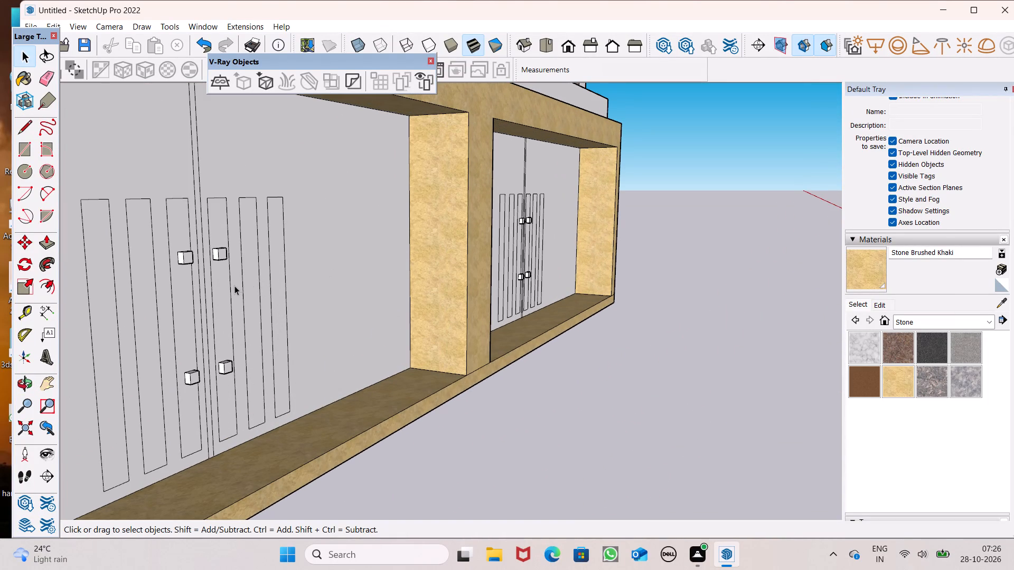
scroll(184, 226, "up", 2)
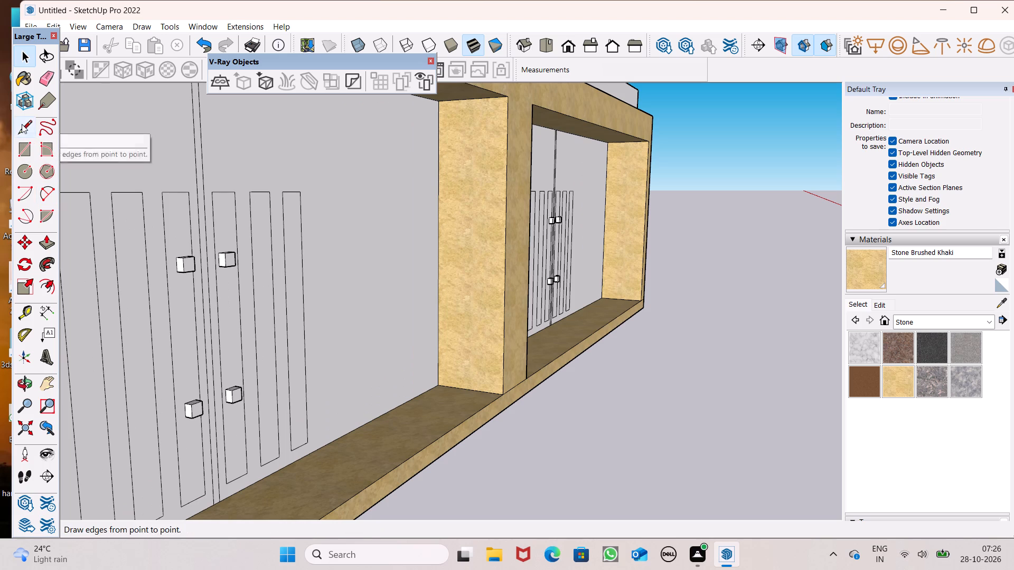
Draw a horizontal line about 1' 3" long across the left-hand gate's upper and lower handle-block pairs, between their outer edge midpoints.
left_click(22, 124)
middle_click_drag(281, 265, 24, 272)
scroll(24, 276, "up", 1)
scroll(182, 249, "up", 14)
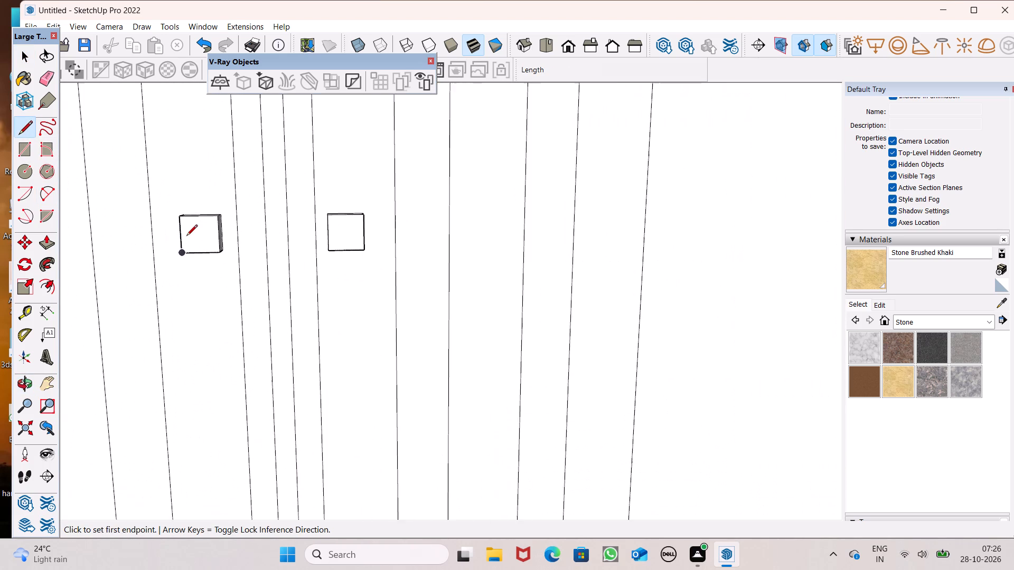
left_click(179, 232)
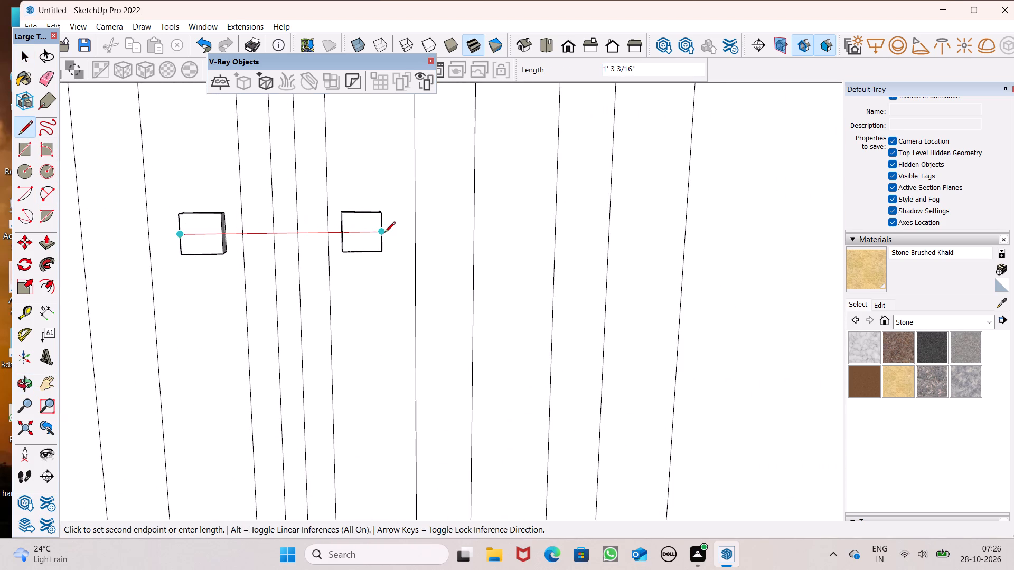
left_click(383, 233)
scroll(320, 188, "down", 12)
scroll(290, 368, "up", 6)
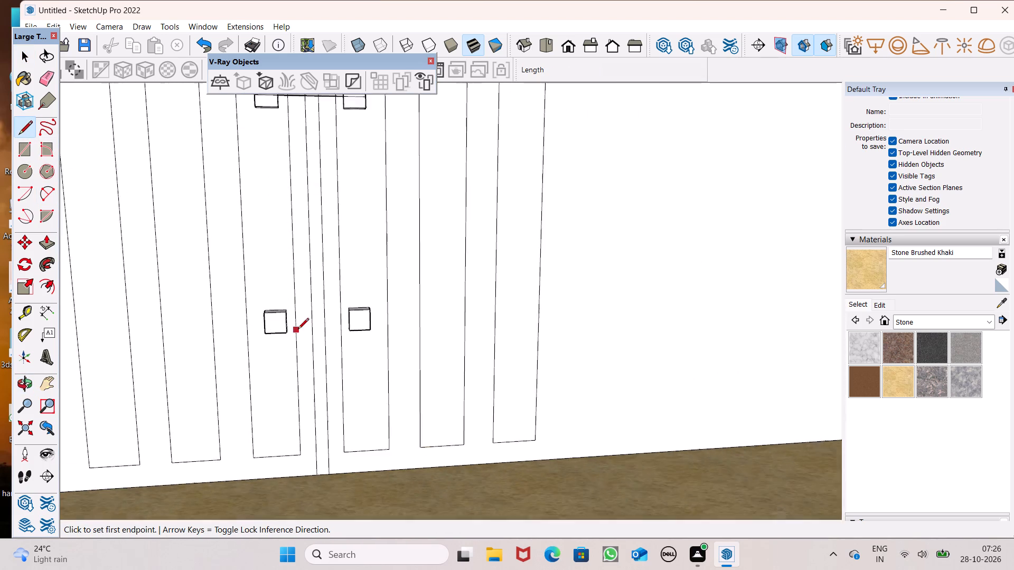
scroll(275, 329, "up", 6)
left_click(251, 316)
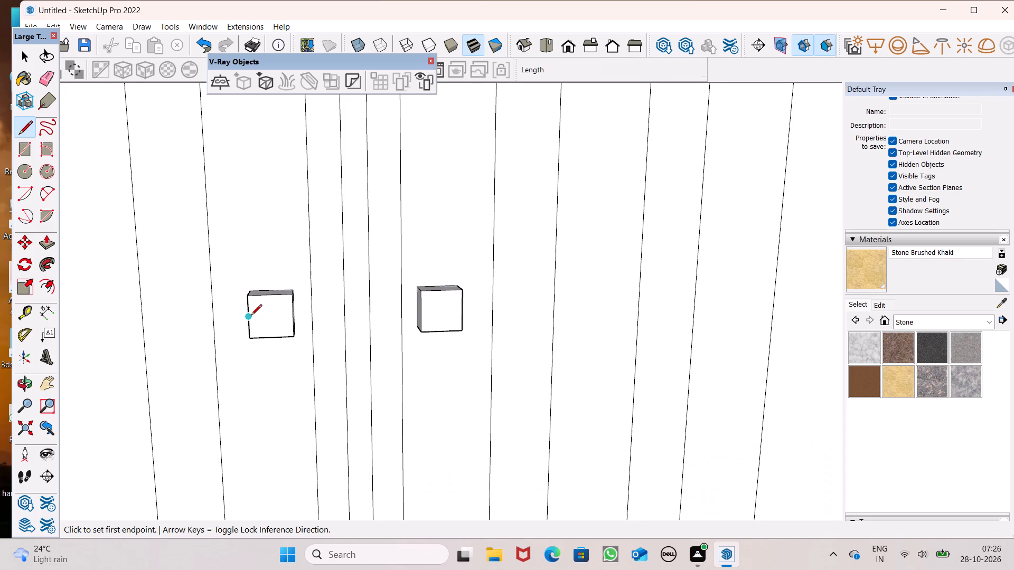
left_click(466, 305)
Draw a horizontal line across the right-hand gate's two upper handle blocks, between their outer edge midpoints.
scroll(50, 289, "down", 8)
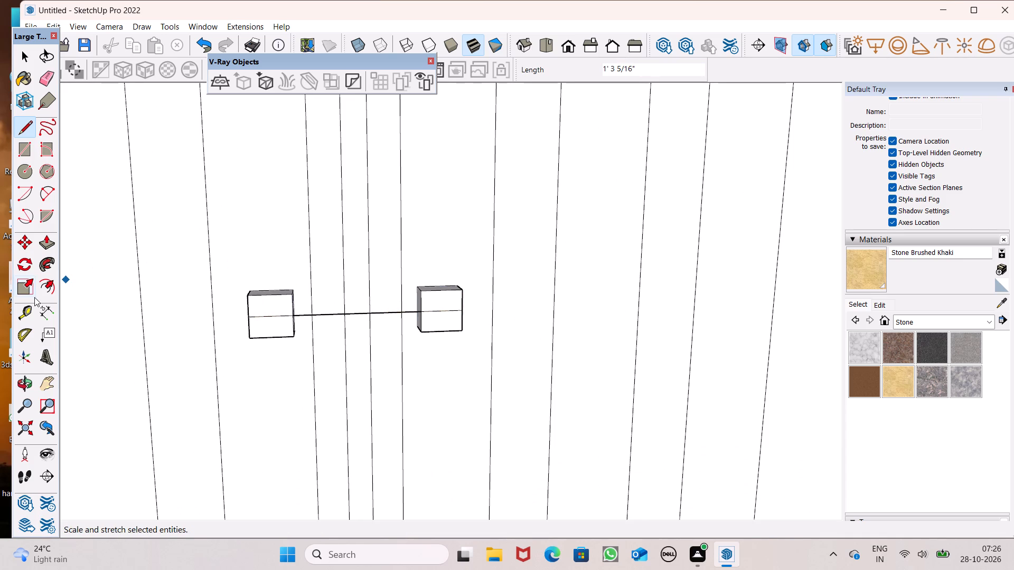
scroll(170, 258, "down", 8)
scroll(73, 453, "down", 13)
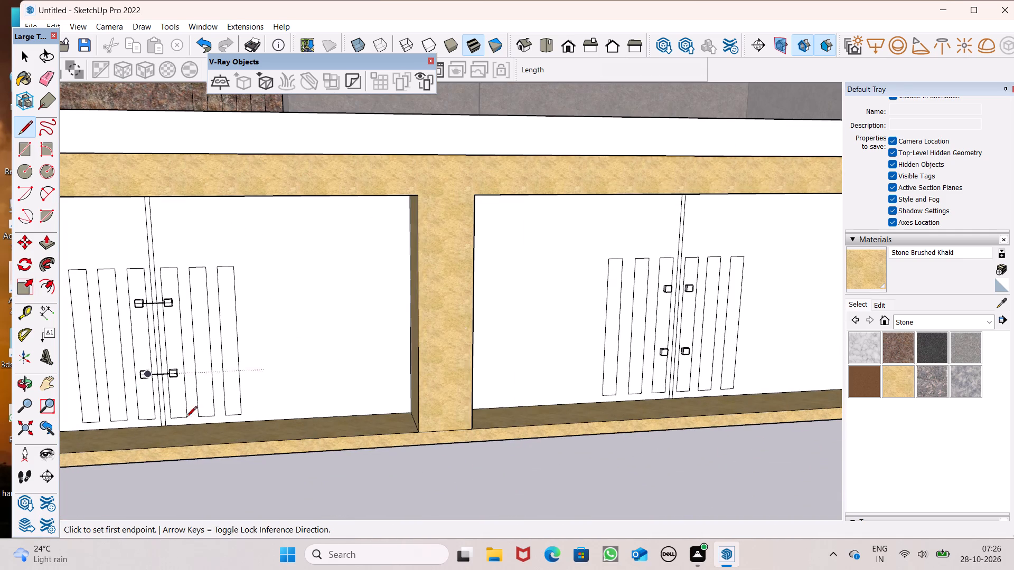
scroll(186, 419, "down", 6)
scroll(477, 377, "up", 7)
scroll(525, 307, "up", 10)
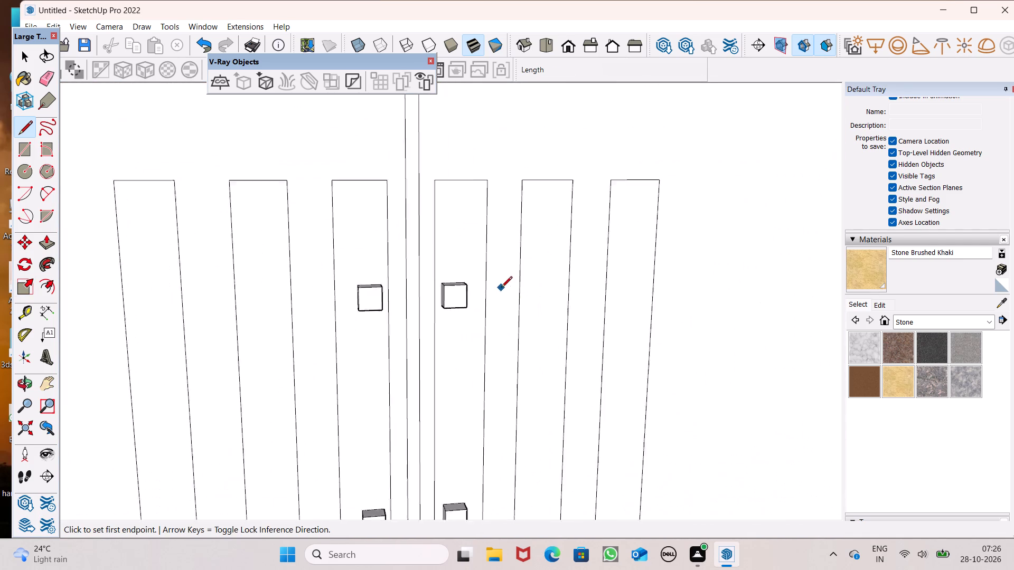
scroll(501, 288, "up", 4)
left_click(279, 307)
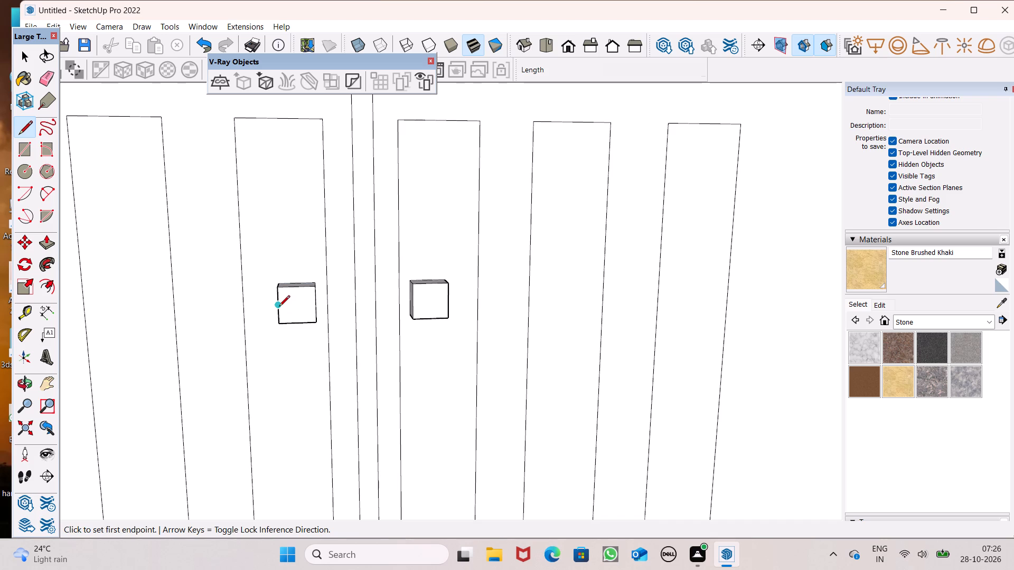
left_click(448, 297)
scroll(340, 196, "down", 8)
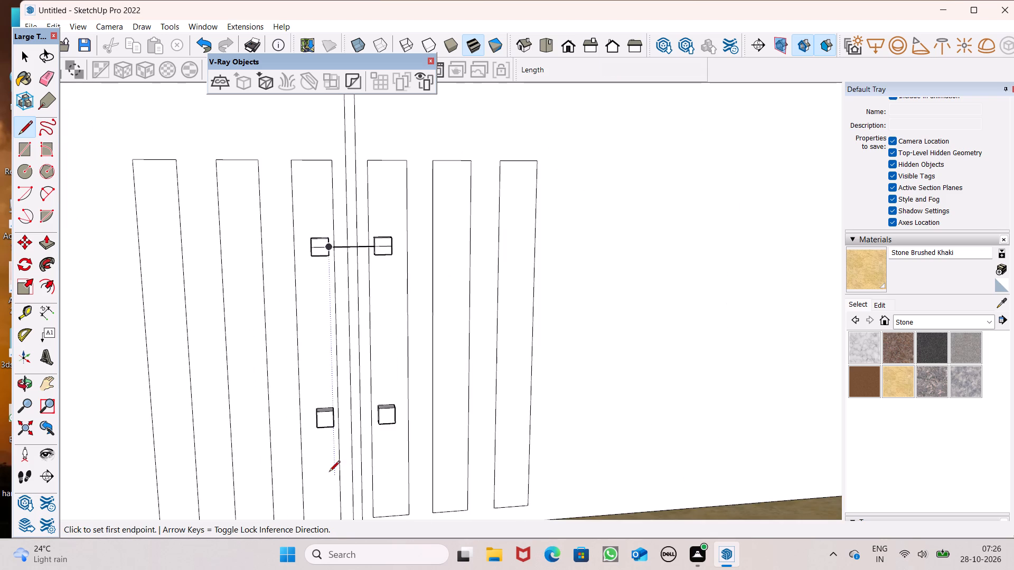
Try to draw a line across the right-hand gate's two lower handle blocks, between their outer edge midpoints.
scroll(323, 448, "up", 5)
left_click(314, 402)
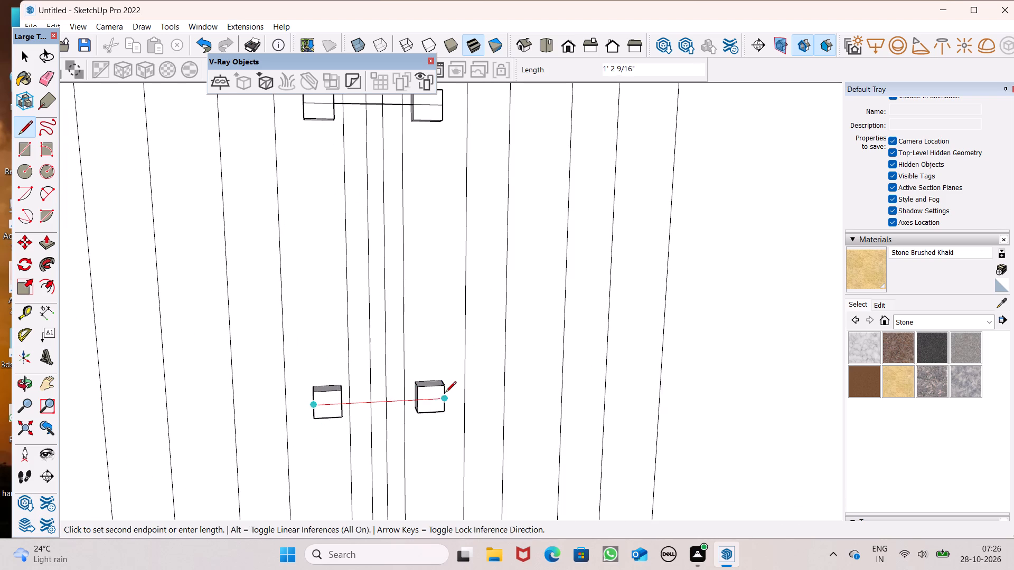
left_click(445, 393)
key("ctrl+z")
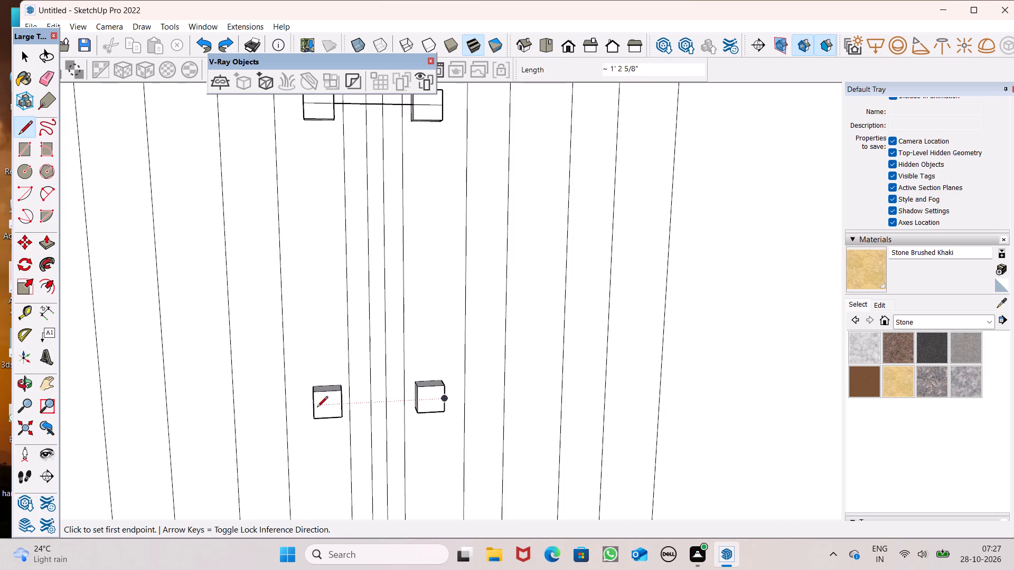
Draw a line about 1' 2 9/16" long across the right-hand gate's lower handle blocks, between their outer edge midpoints.
left_click_drag(316, 407, 328, 407)
left_click(447, 403)
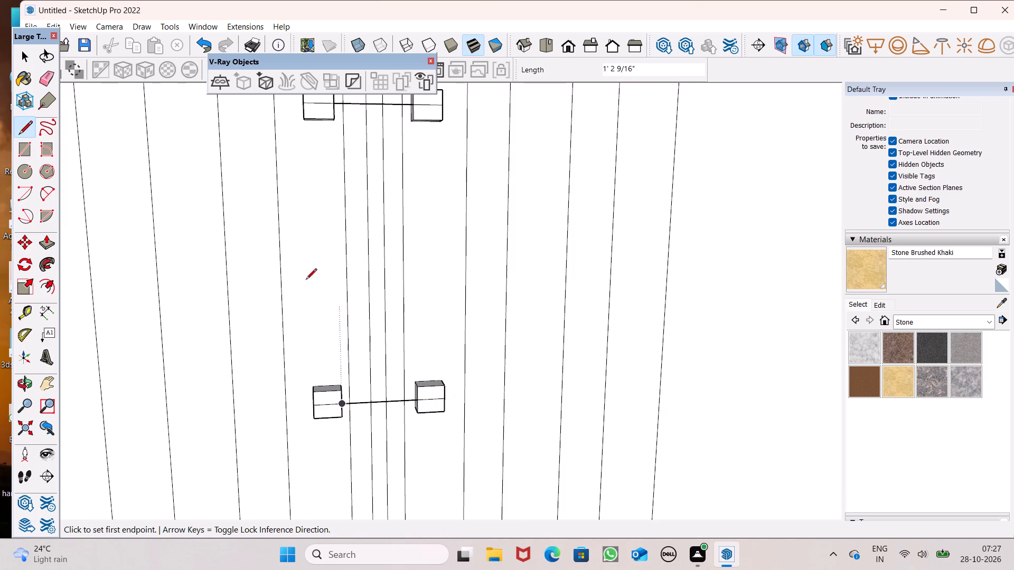
Erase the line segments spanning the gap between the right-hand gate's lower and upper handle blocks, keeping the lines on the block faces.
left_click_drag(46, 76, 58, 83)
left_click_drag(41, 80, 41, 80)
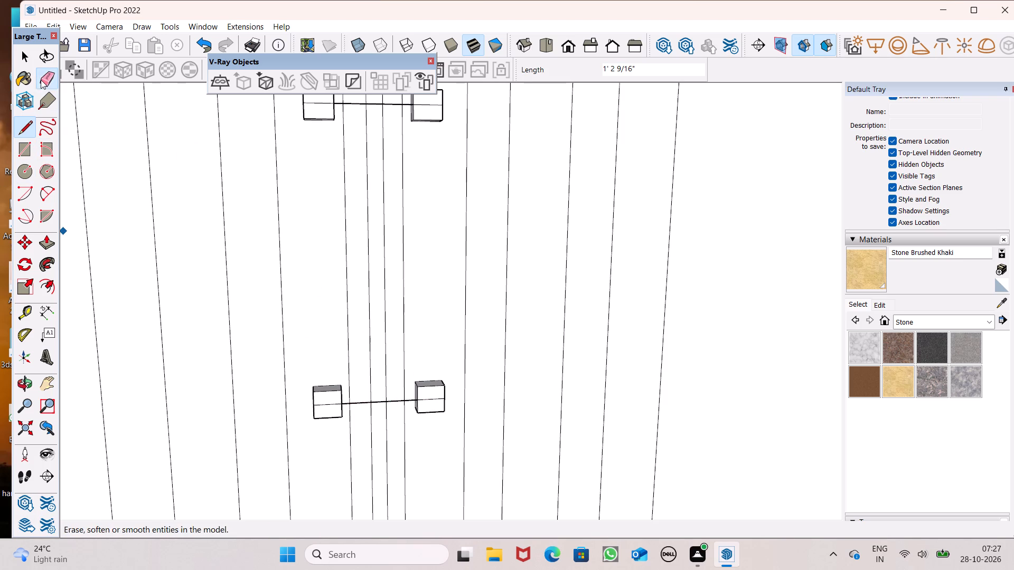
left_click_drag(41, 80, 101, 81)
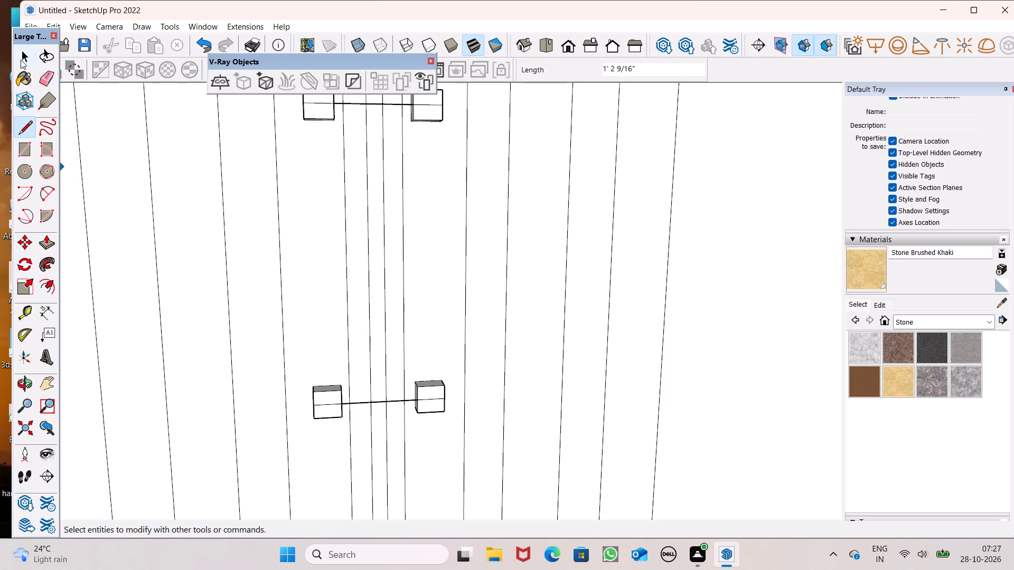
left_click(48, 75)
scroll(363, 403, "up", 3)
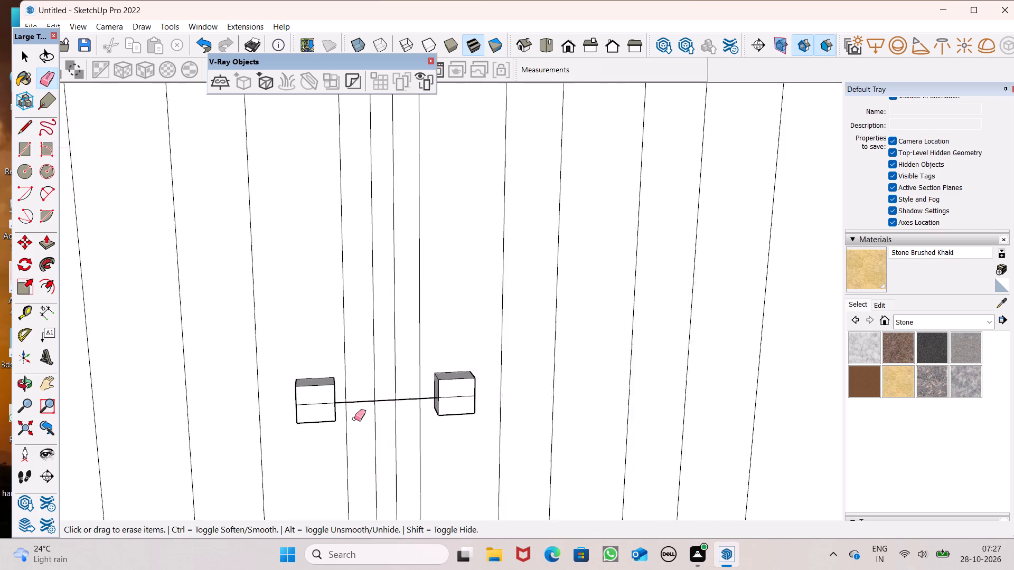
scroll(354, 419, "up", 3)
left_click_drag(365, 379, 361, 402)
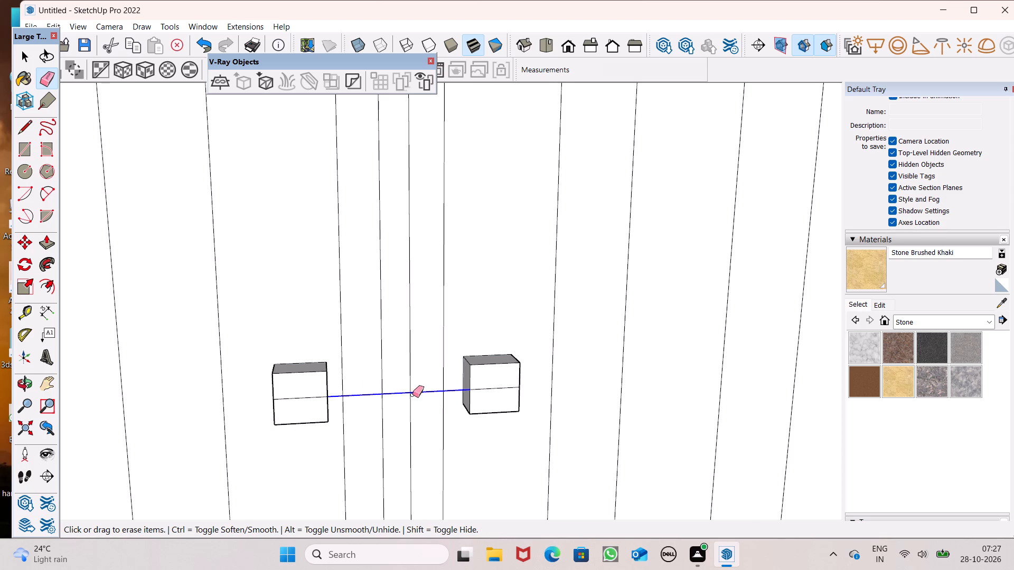
scroll(412, 489, "down", 8)
scroll(353, 198, "down", 5)
scroll(378, 199, "up", 11)
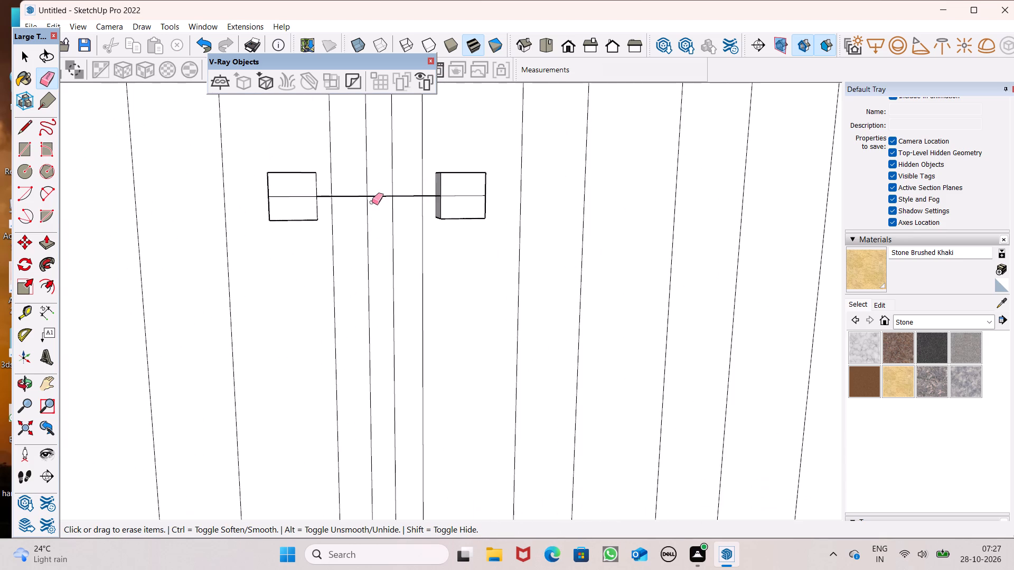
left_click_drag(374, 191, 377, 202)
Erase the line segments spanning the gap between the left-hand gate's lower and upper handle blocks, keeping the lines on the block faces.
scroll(384, 175, "down", 7)
scroll(487, 201, "down", 6)
scroll(596, 213, "down", 6)
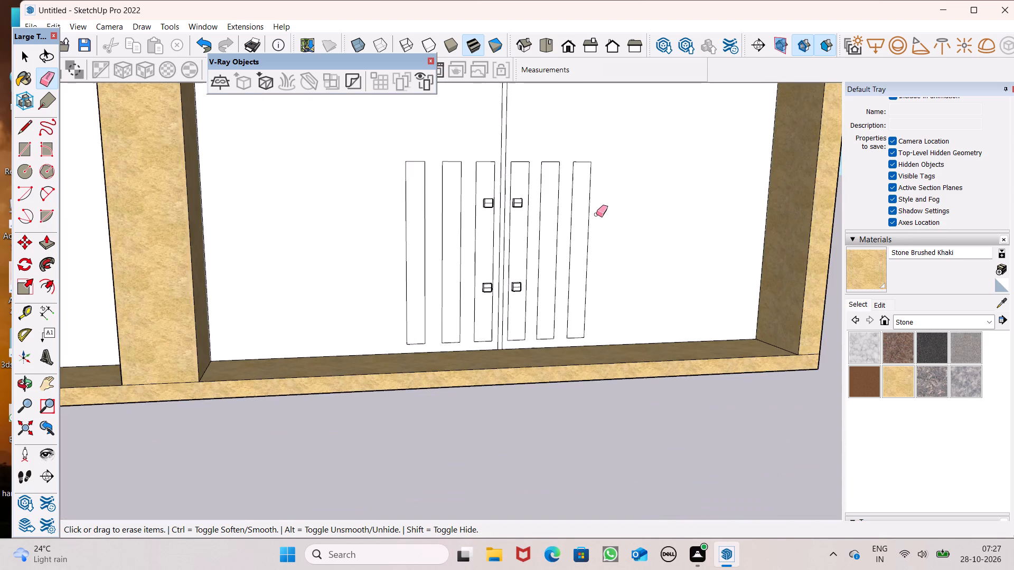
scroll(596, 214, "down", 6)
scroll(36, 251, "up", 5)
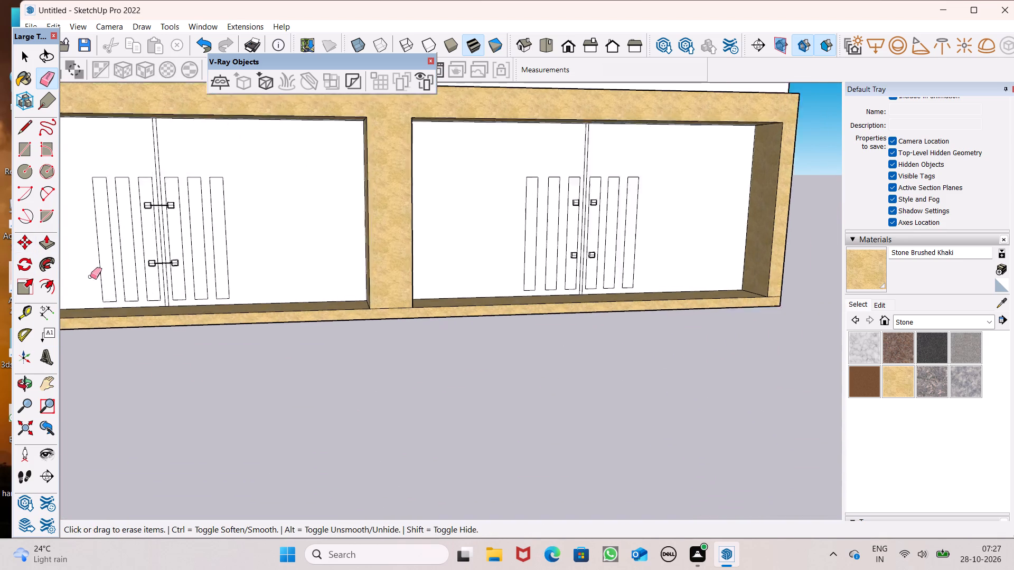
scroll(90, 277, "up", 2)
scroll(140, 281, "up", 7)
scroll(183, 254, "up", 7)
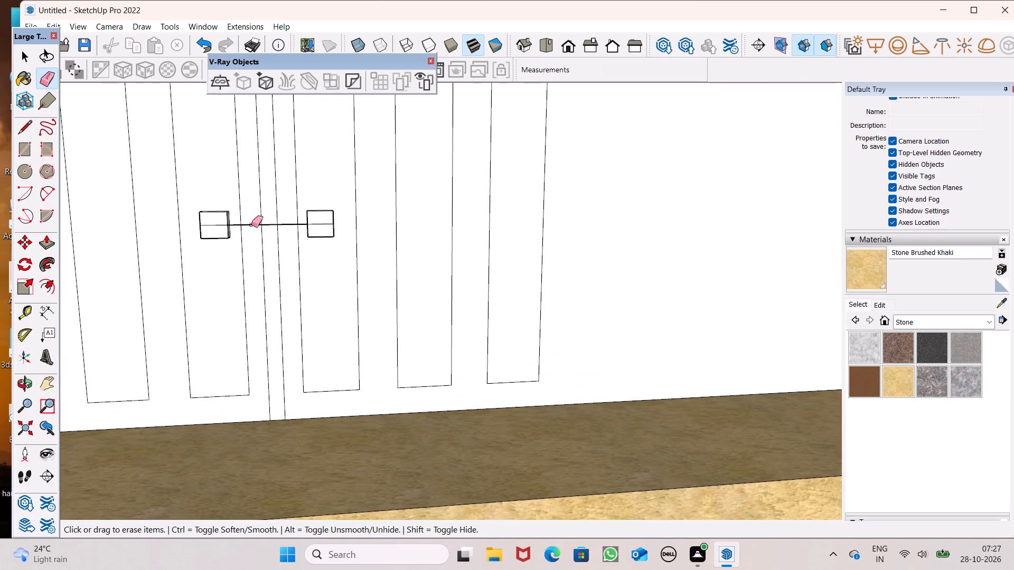
scroll(256, 223, "up", 7)
left_click_drag(286, 221, 284, 230)
scroll(294, 345, "down", 13)
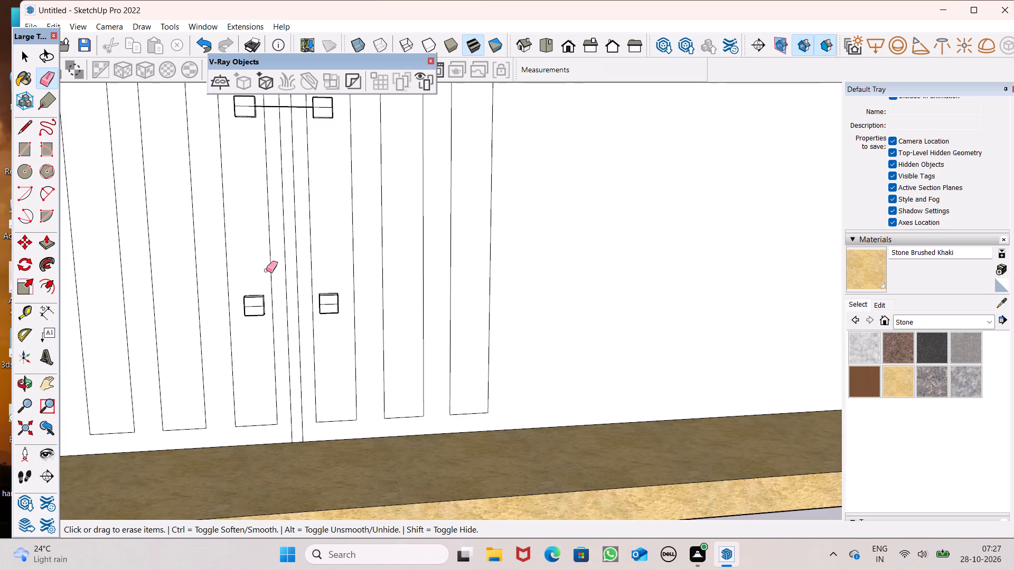
scroll(264, 262, "down", 5)
scroll(278, 179, "up", 7)
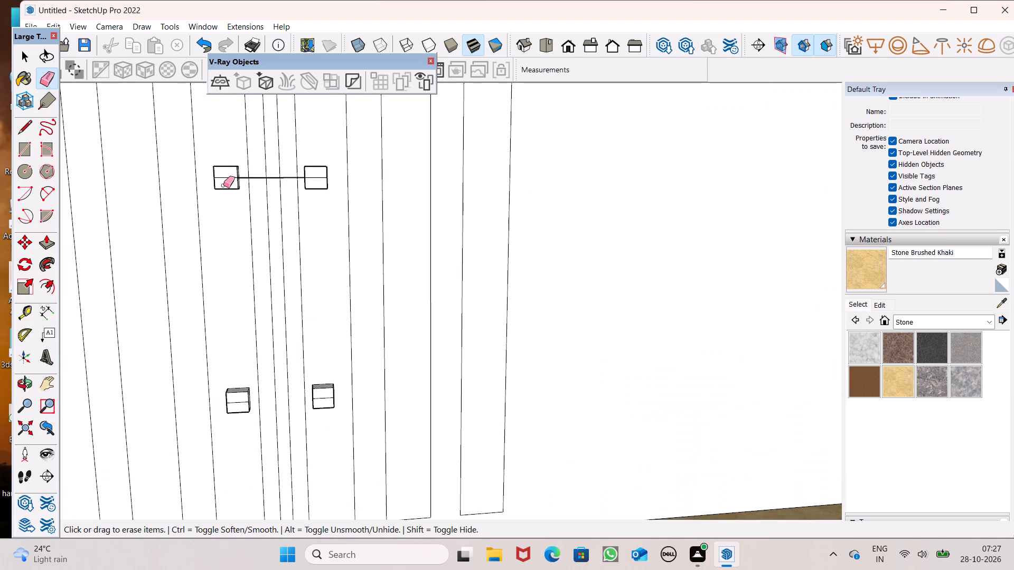
scroll(223, 185, "up", 8)
scroll(313, 155, "up", 5)
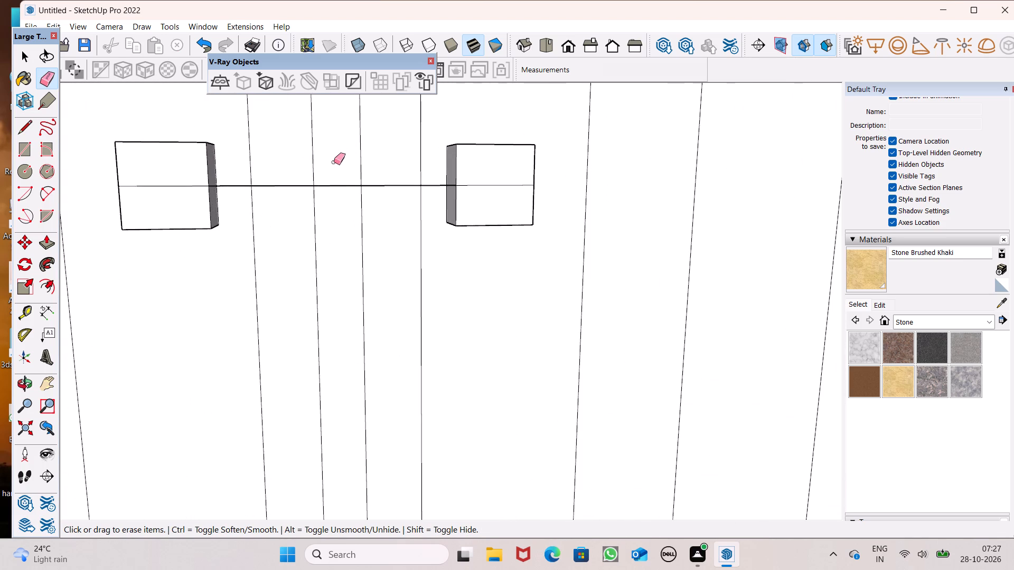
left_click_drag(335, 189, 336, 204)
left_click_drag(331, 183, 333, 192)
scroll(343, 185, "down", 8)
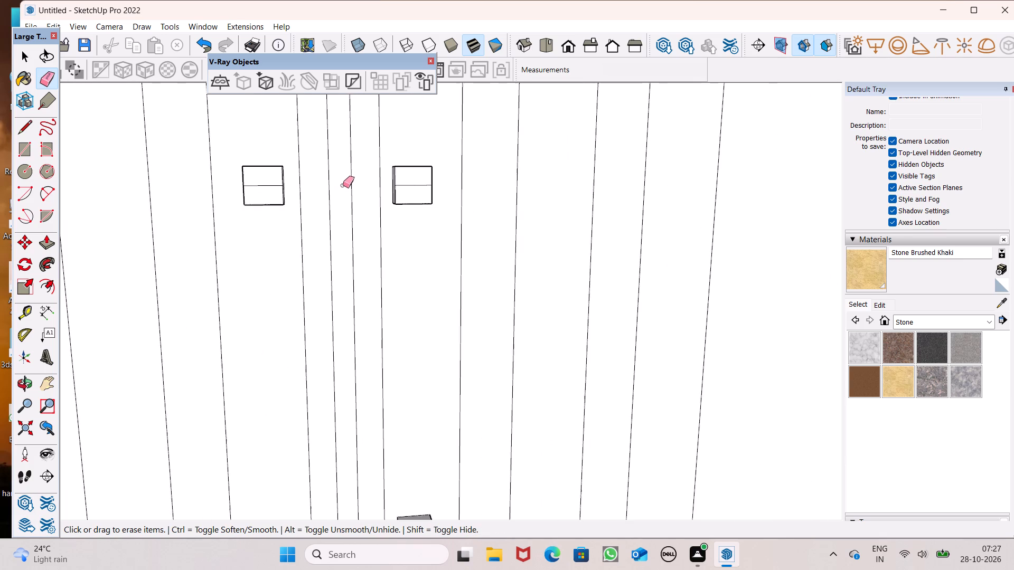
key("space")
Push/Pull the upper half of the front face on the left-hand gate's left-leaf upper handle block outward 2".
scroll(343, 179, "down", 13)
middle_click_drag(340, 211, 602, 303)
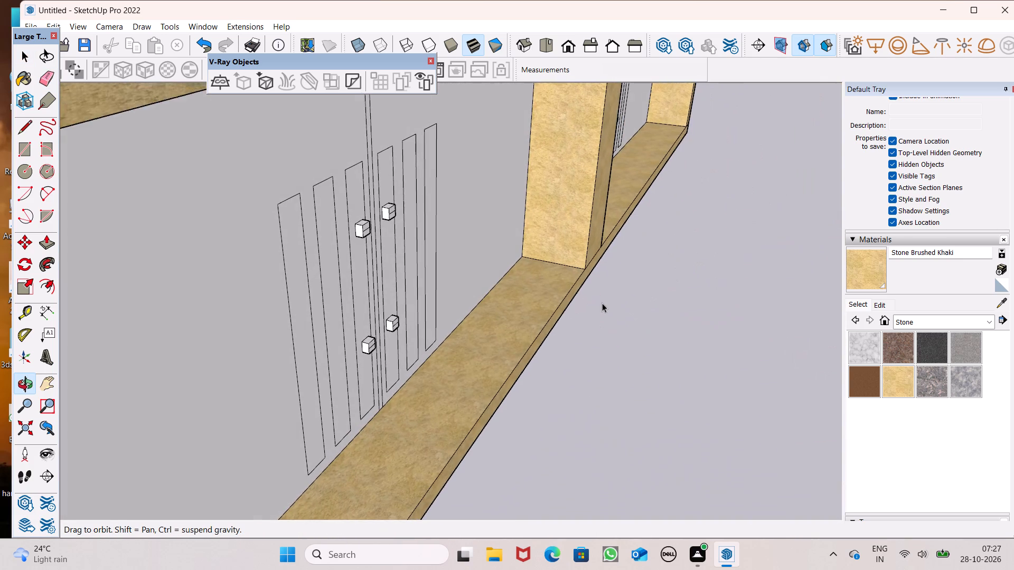
middle_click_drag(602, 303, 602, 302)
left_click(43, 240)
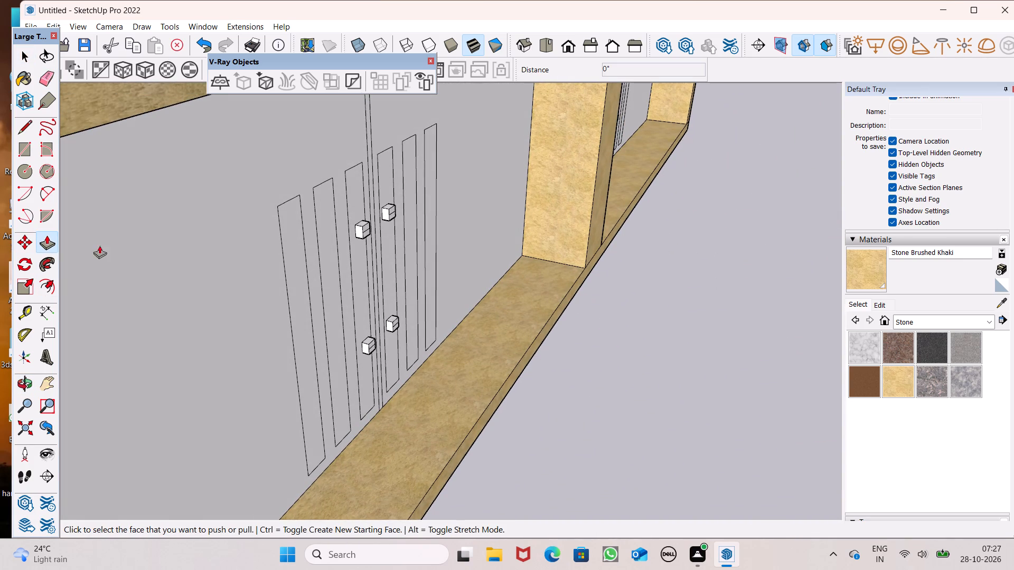
scroll(350, 245, "up", 6)
scroll(381, 206, "up", 5)
left_click(381, 216)
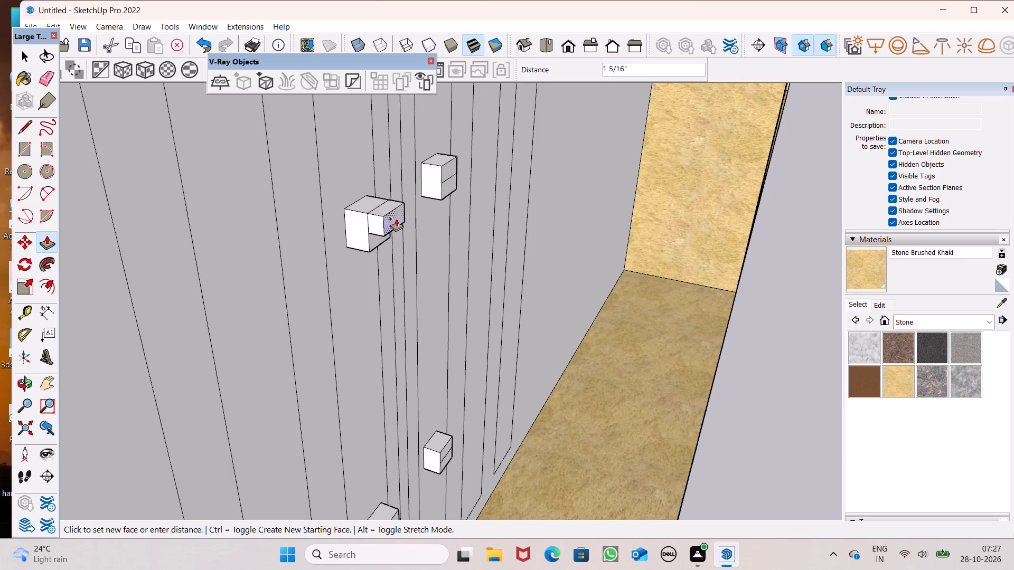
key("2")
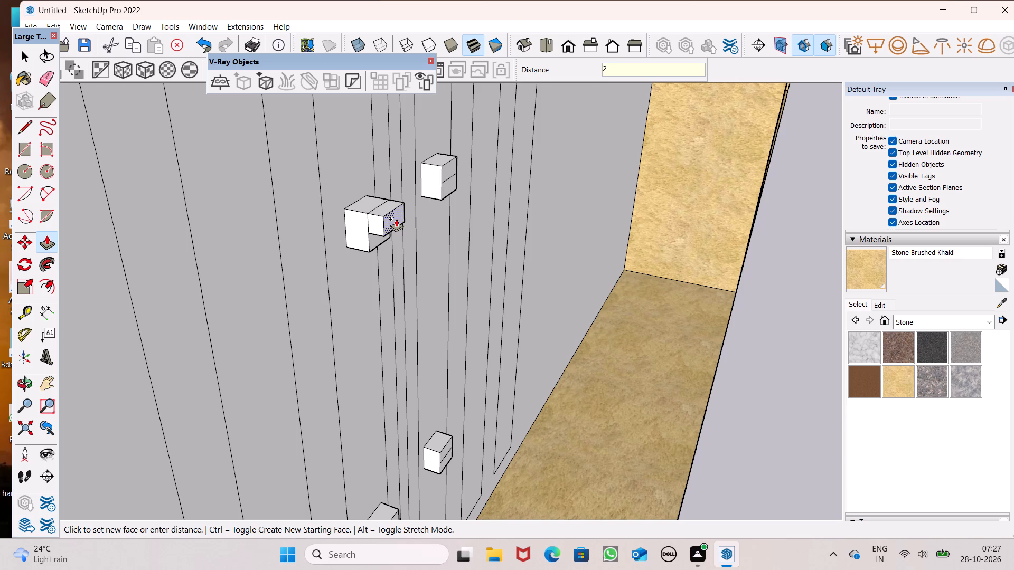
key("shift+quotedbl")
key("Return")
Extrude the underside of the left-hand gate's left-leaf projection down about 2' 10 1/4" to form a vertical handle bar.
scroll(363, 227, "down", 5)
middle_click_drag(372, 281, 355, 82)
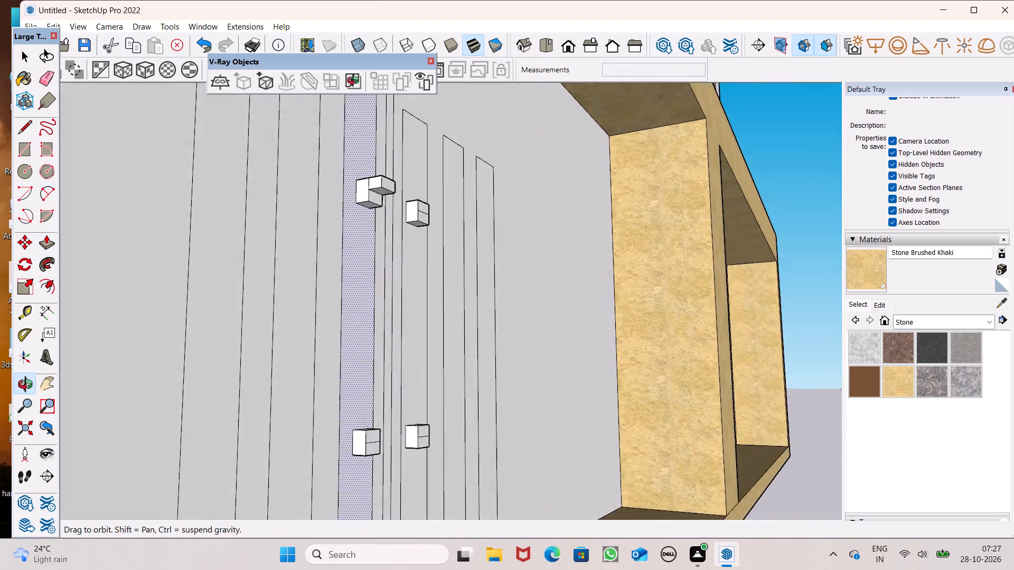
middle_click_drag(355, 82, 353, 7)
scroll(468, 224, "down", 5)
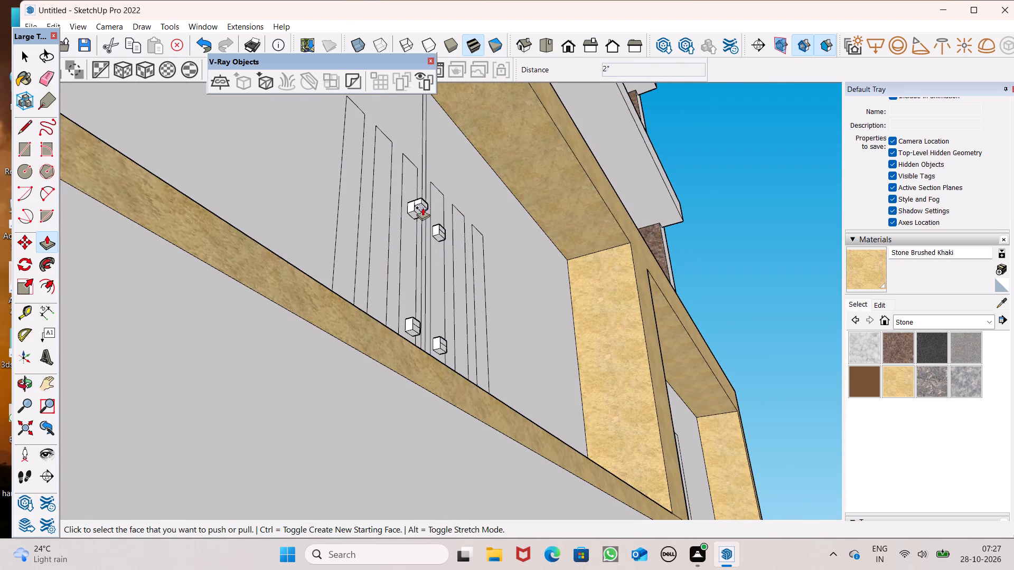
left_click_drag(422, 206, 438, 324)
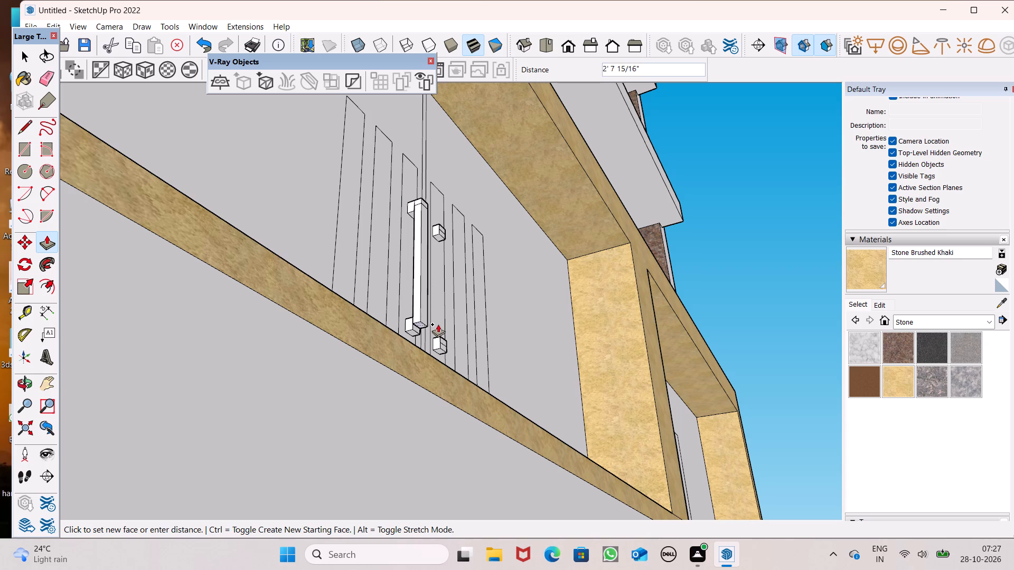
left_click_drag(438, 324, 433, 333)
Shorten the bottom end of the left-leaf handle bar by about 11/16", level with the lower block's base.
middle_click_drag(421, 334, 453, 420)
scroll(415, 381, "up", 4)
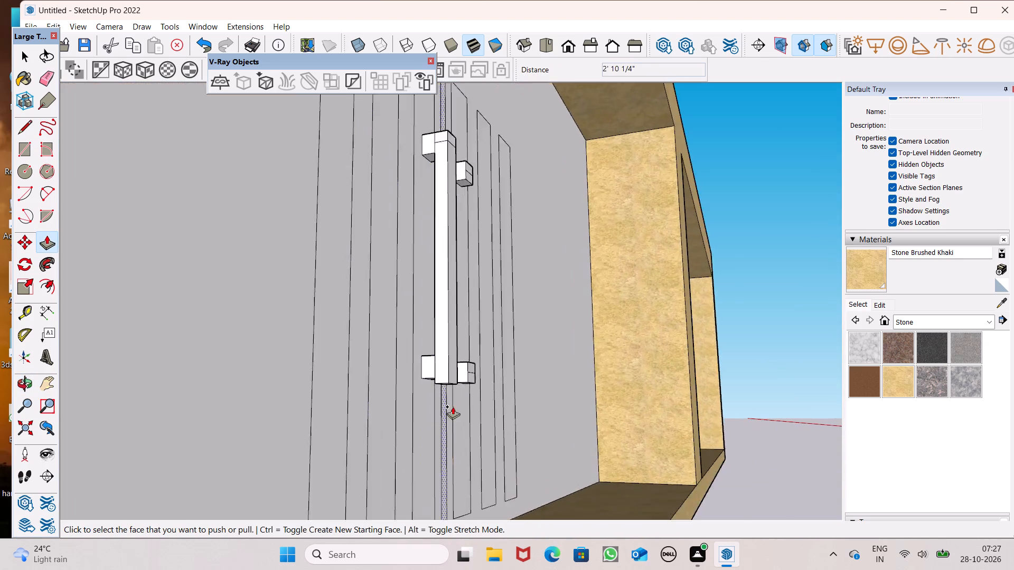
scroll(453, 406, "up", 4)
middle_click_drag(451, 392, 520, 382)
scroll(471, 296, "up", 1)
scroll(468, 388, "up", 6)
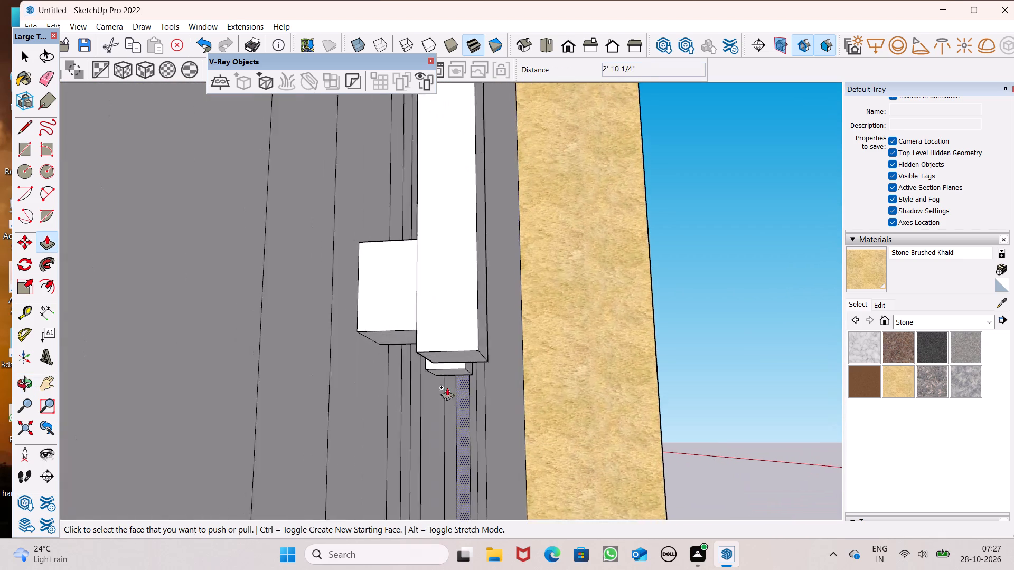
scroll(447, 387, "up", 2)
left_click_drag(415, 334, 410, 326)
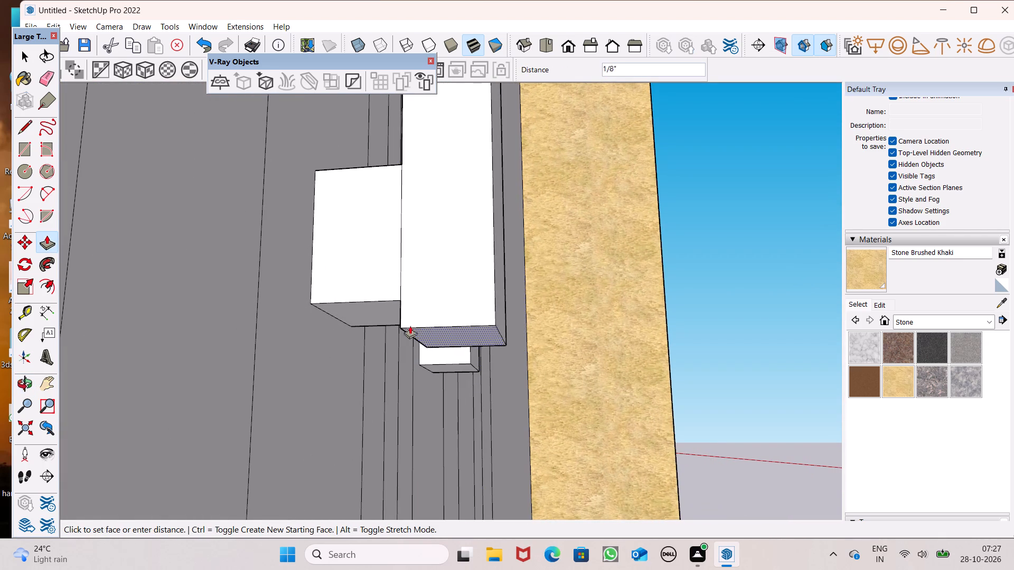
left_click_drag(410, 326, 390, 300)
Push/Pull the upper half of the front face on the left-hand gate's right-leaf upper handle block outward 2", matching the finished handle.
scroll(341, 268, "down", 20)
scroll(341, 268, "down", 2)
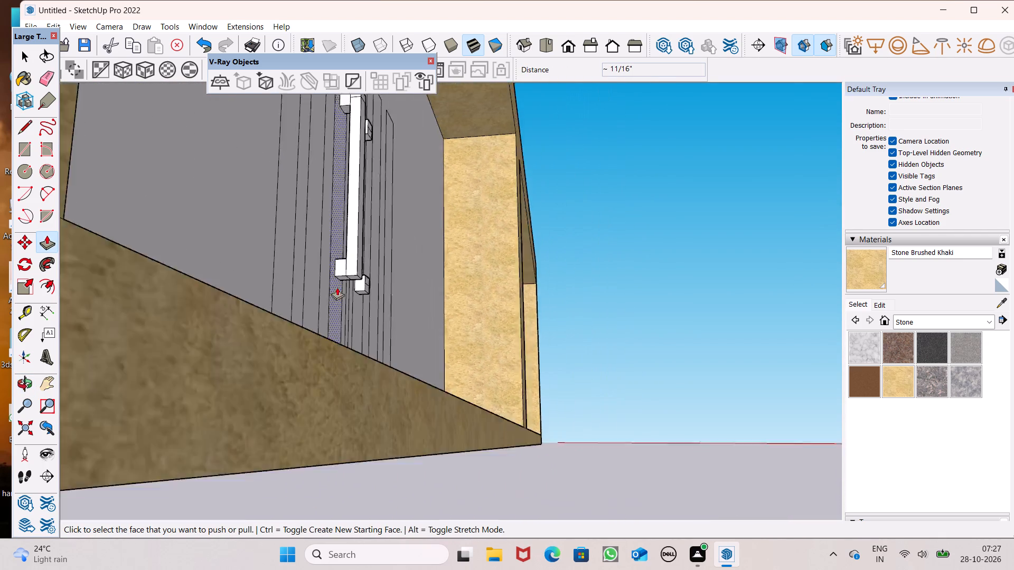
scroll(370, 310, "down", 5)
middle_click_drag(377, 308, 282, 372)
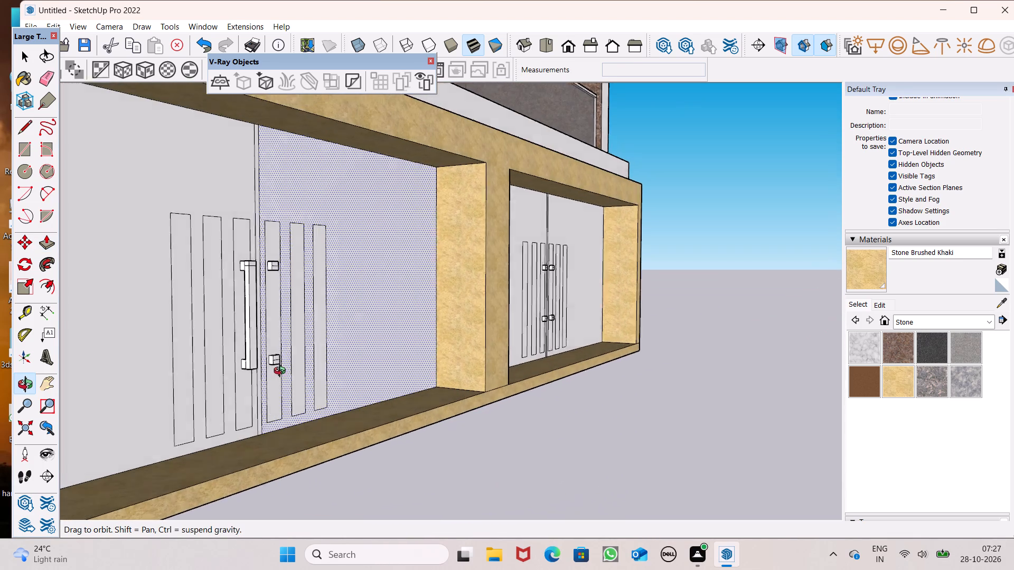
middle_click_drag(282, 372, 290, 369)
scroll(275, 358, "up", 13)
scroll(295, 397, "down", 4)
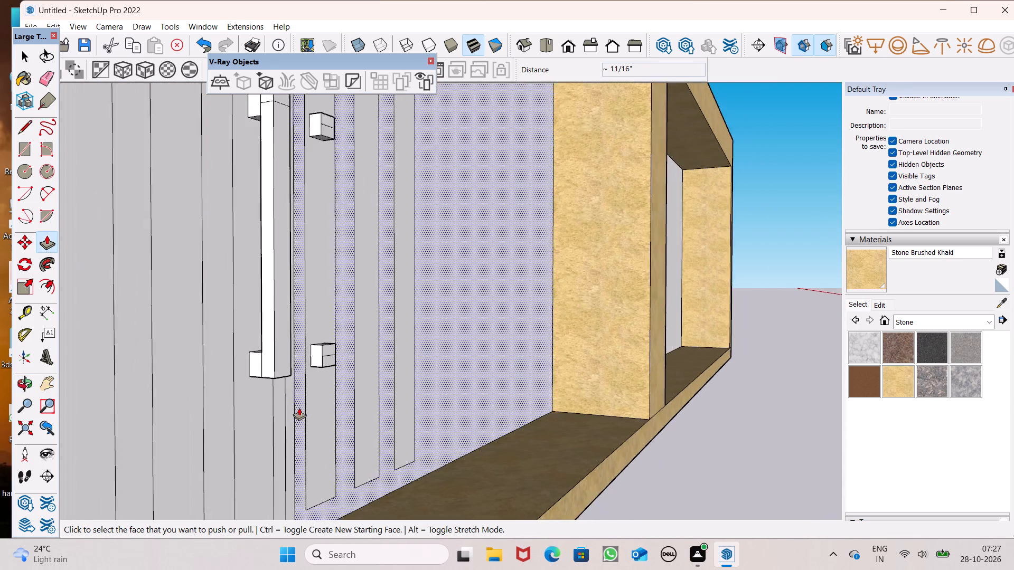
scroll(299, 407, "down", 2)
middle_click_drag(305, 393, 311, 457)
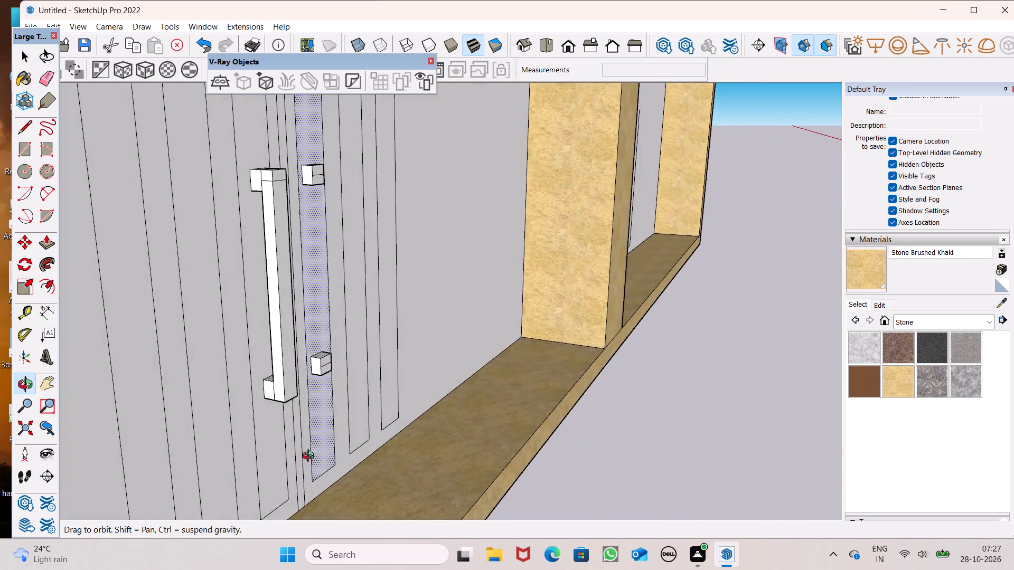
middle_click_drag(311, 457, 1, 432)
middle_click_drag(310, 329, 203, 345)
right_click_drag(303, 334, 203, 345)
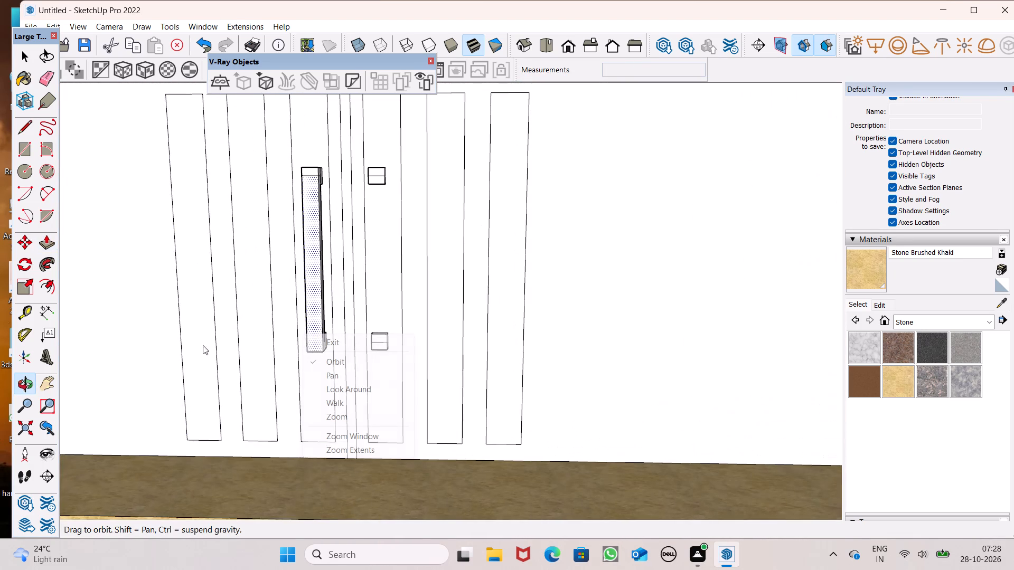
right_click_drag(203, 345, 0, 298)
middle_click_drag(203, 345, 55, 292)
scroll(0, 304, "up", 1)
scroll(458, 216, "down", 8)
scroll(541, 285, "down", 6)
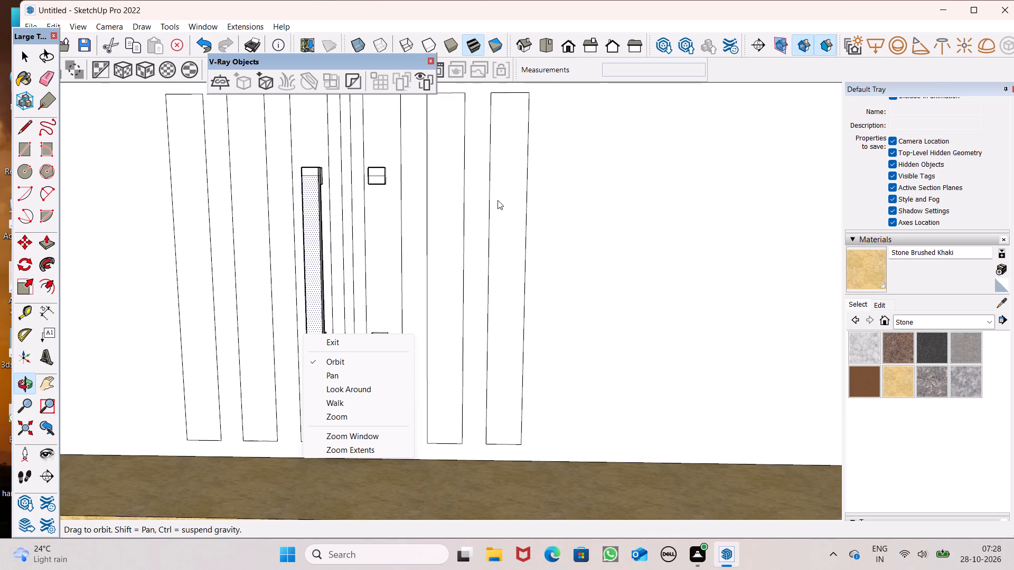
scroll(308, 5, "down", 7)
left_click(379, 206)
scroll(386, 198, "down", 6)
middle_click_drag(431, 281, 368, 284)
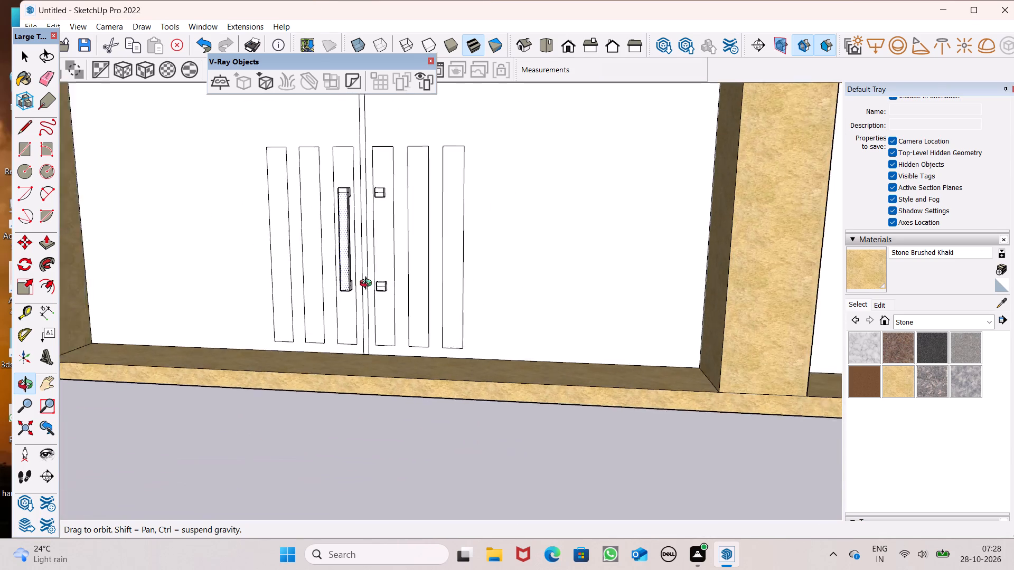
middle_click_drag(368, 284, 273, 300)
scroll(284, 291, "up", 1)
left_click(248, 384)
scroll(451, 192, "up", 7)
scroll(353, 164, "up", 2)
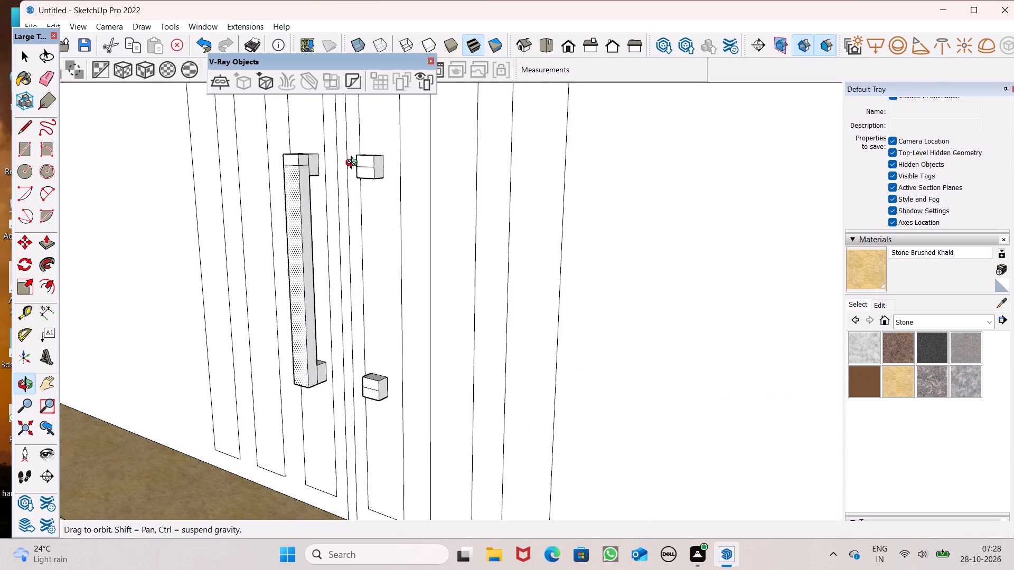
scroll(354, 164, "up", 5)
key("space")
key("space")
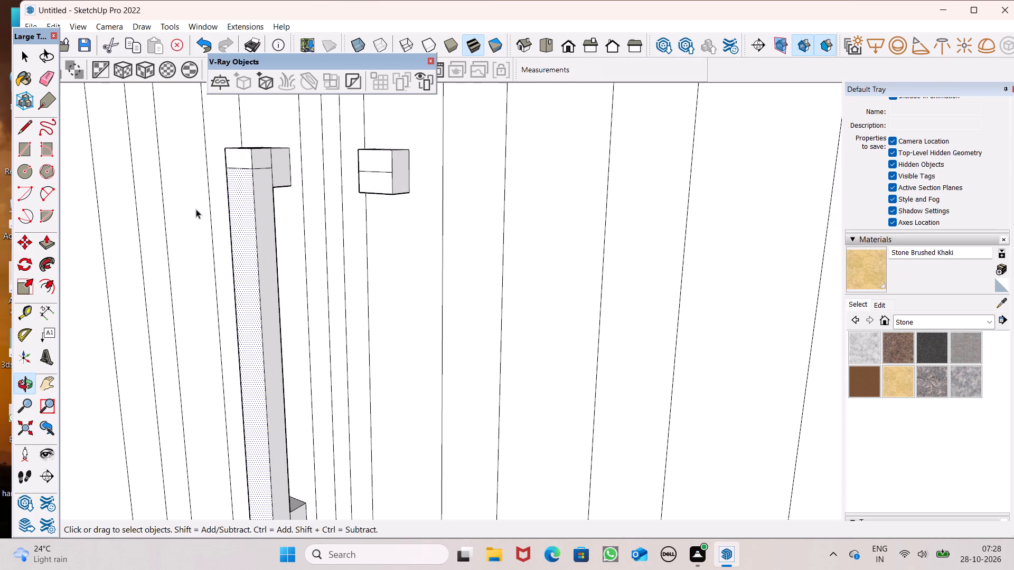
left_click(40, 235)
left_click_drag(377, 166, 250, 150)
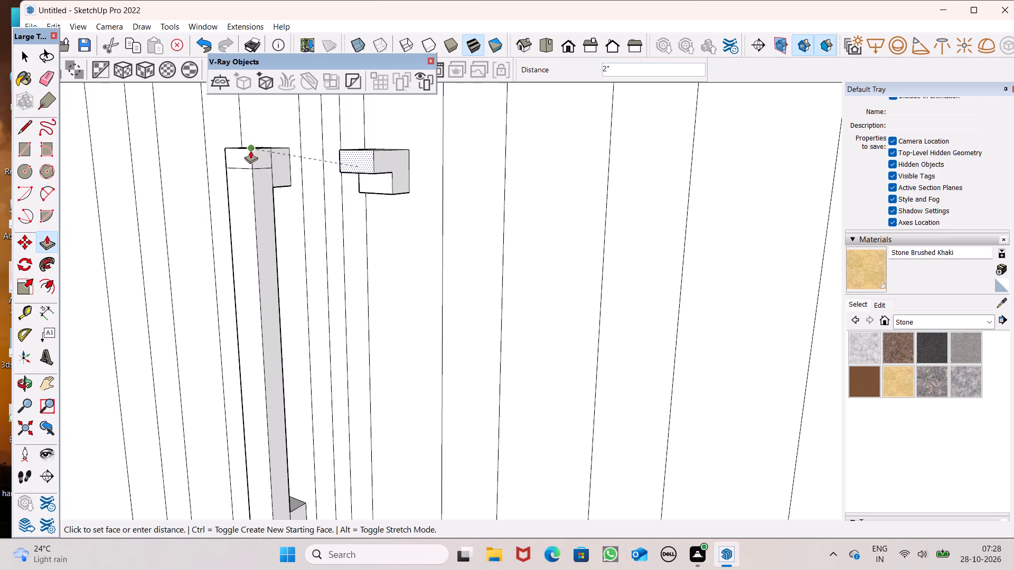
left_click_drag(250, 150, 250, 149)
Extrude the underside of the left-hand gate's right-leaf projection down about 2' 9 1/2" to the lower block's bottom edge.
scroll(391, 108, "down", 13)
middle_click_drag(413, 249, 384, 159)
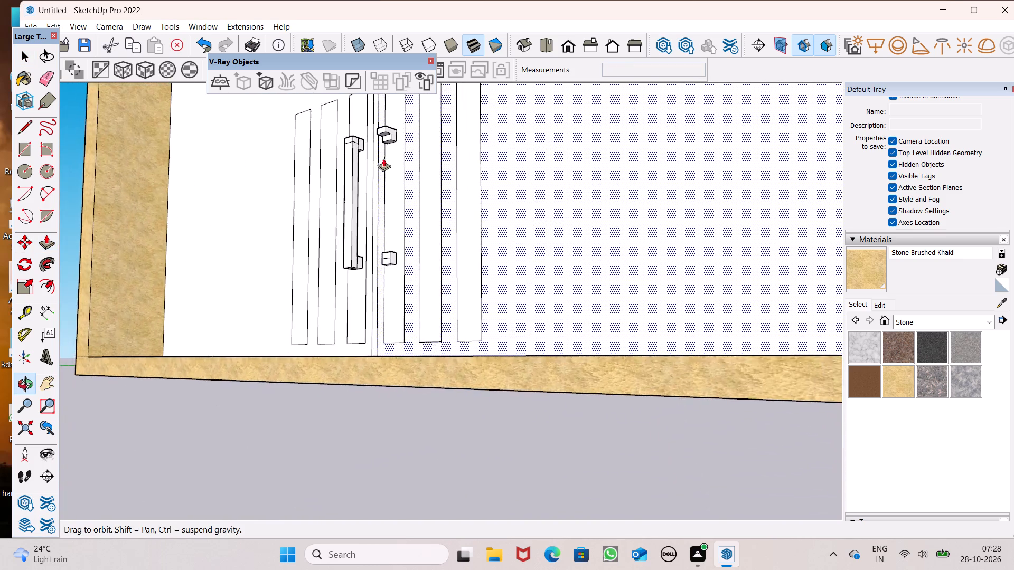
scroll(383, 158, "up", 6)
left_click_drag(385, 116, 373, 314)
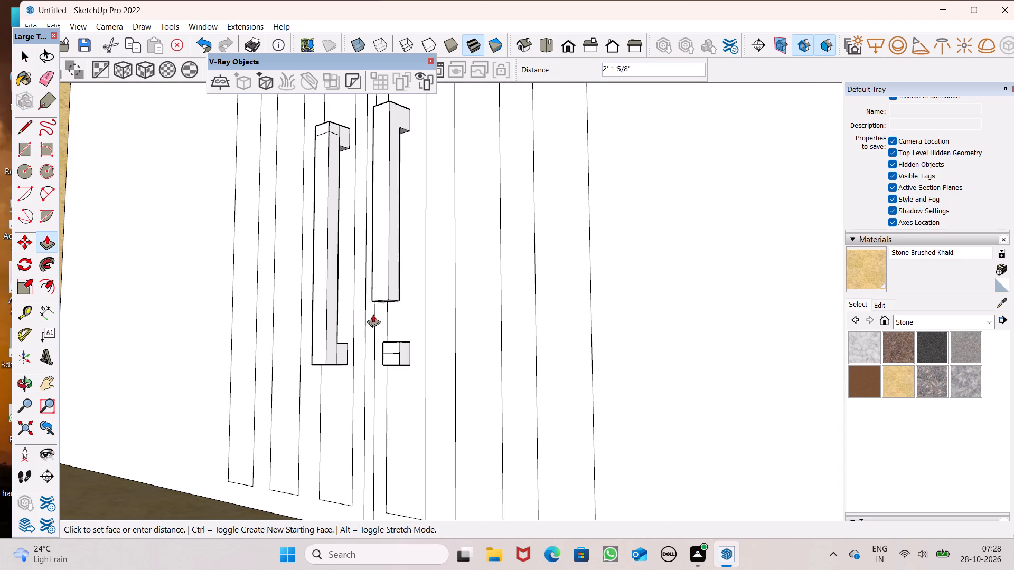
left_click_drag(373, 314, 402, 364)
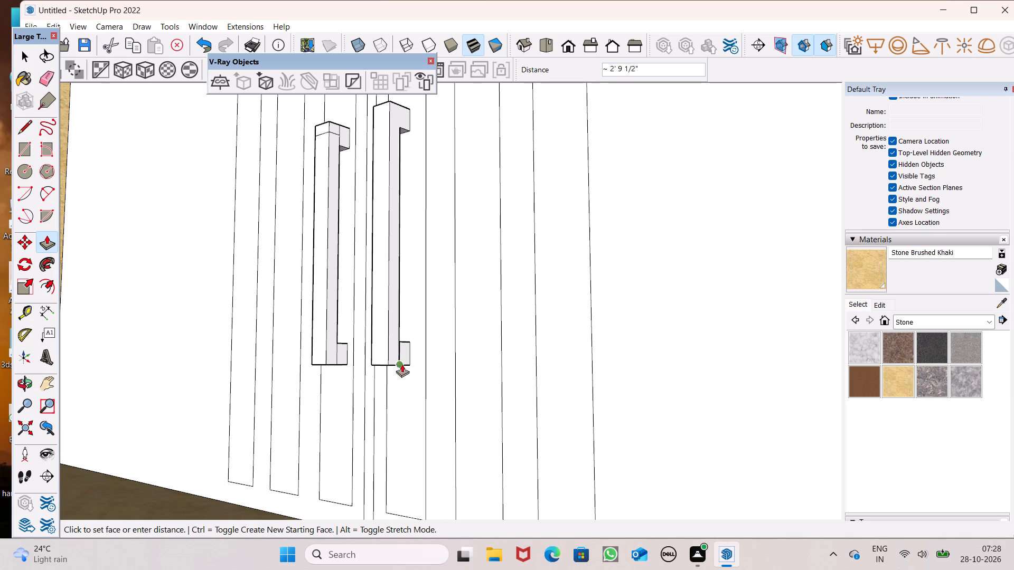
left_click_drag(402, 364, 402, 364)
Push/Pull the upper half of the front face on the right-hand gate's left-leaf upper handle block outward 2", matching the left-hand gate's handles.
scroll(365, 228, "down", 7)
scroll(320, 254, "down", 7)
middle_click_drag(318, 294, 535, 383)
scroll(495, 371, "up", 1)
scroll(348, 229, "down", 2)
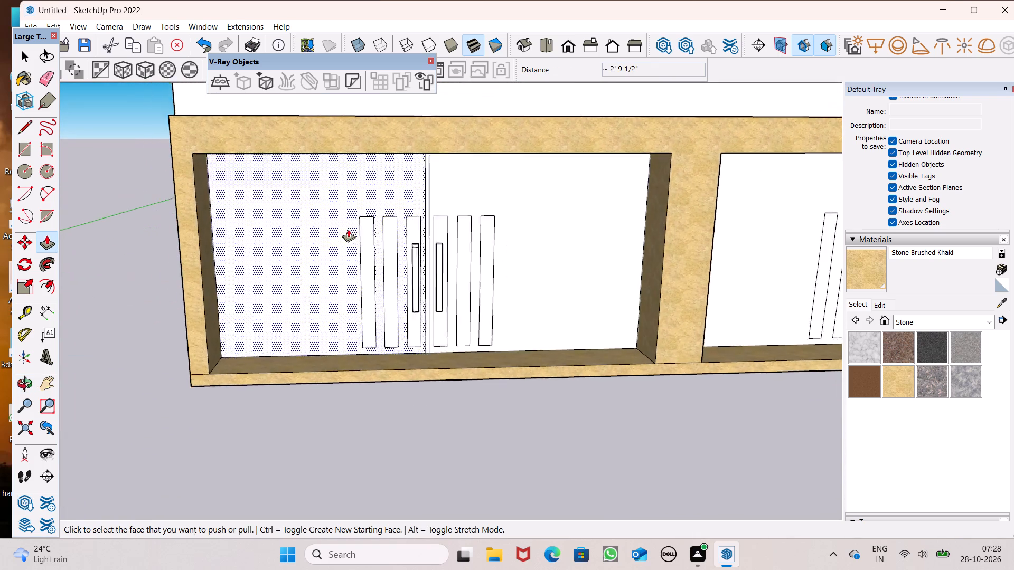
scroll(348, 229, "down", 5)
scroll(320, 282, "down", 6)
middle_click_drag(510, 286, 464, 278)
scroll(530, 275, "up", 8)
scroll(471, 230, "up", 3)
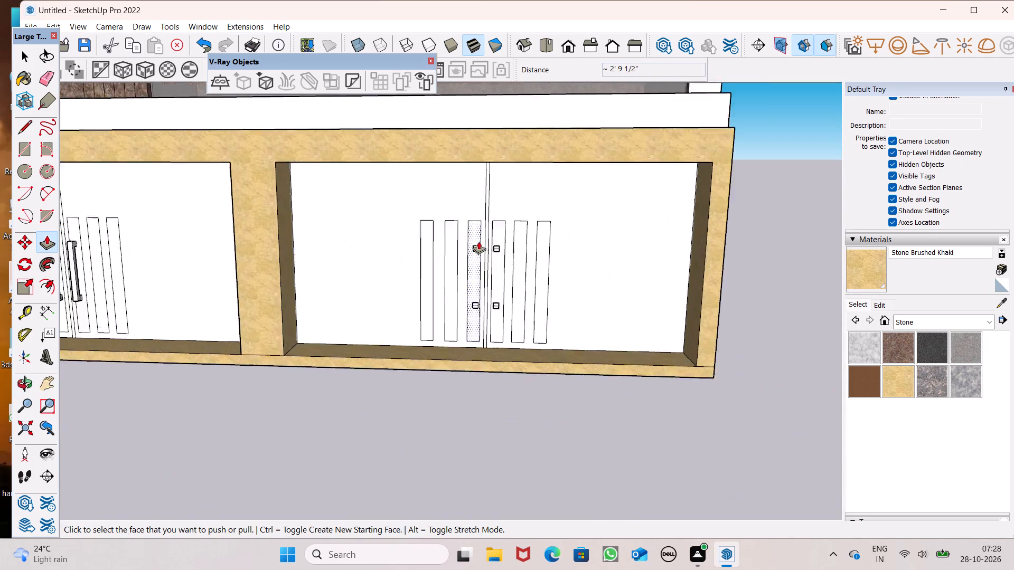
scroll(478, 241, "up", 3)
scroll(557, 231, "down", 4)
middle_click_drag(580, 284, 501, 298)
scroll(488, 274, "up", 4)
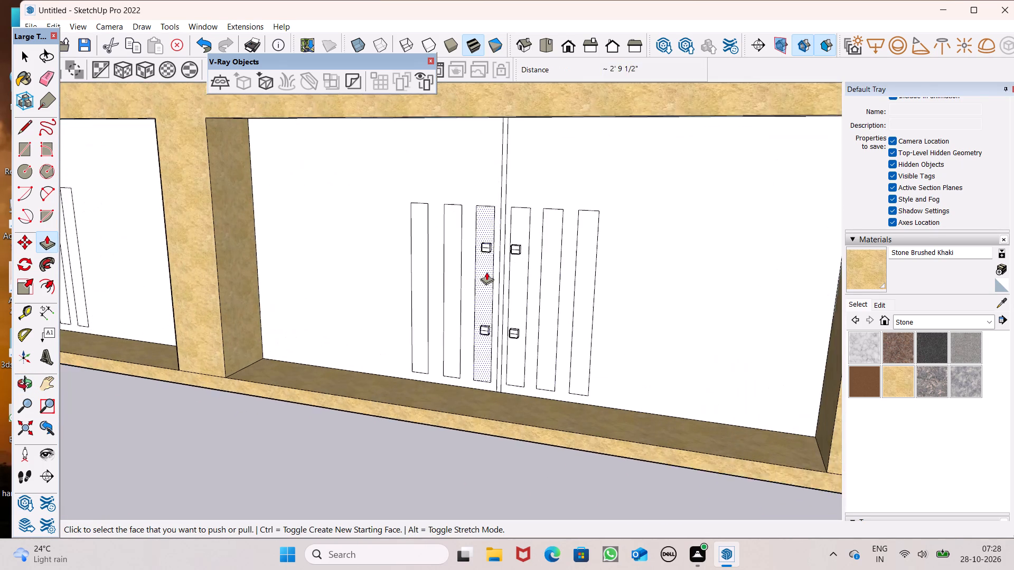
middle_click_drag(632, 295, 549, 331)
scroll(549, 340, "up", 1)
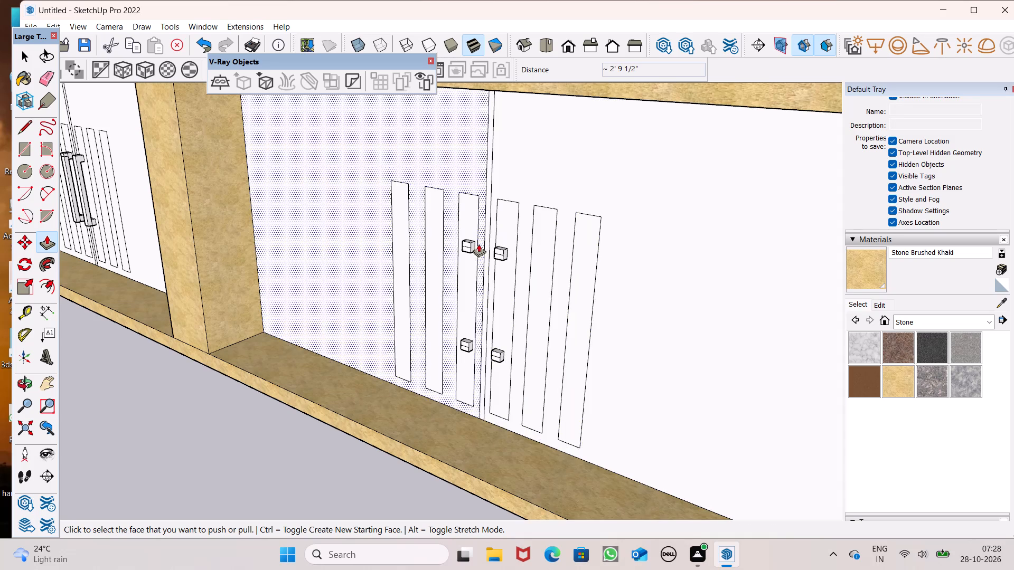
left_click_drag(467, 243, 95, 167)
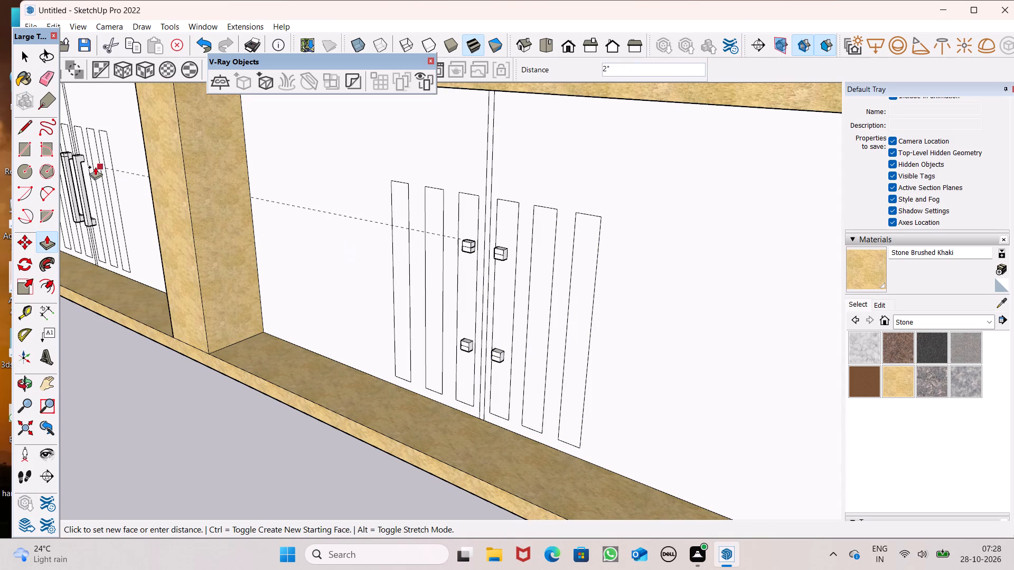
left_click_drag(95, 167, 74, 162)
Push/Pull the upper half of the front face on the right-hand gate's right-leaf upper handle block outward 2", matching the neighbouring block.
middle_click_drag(407, 351, 388, 291)
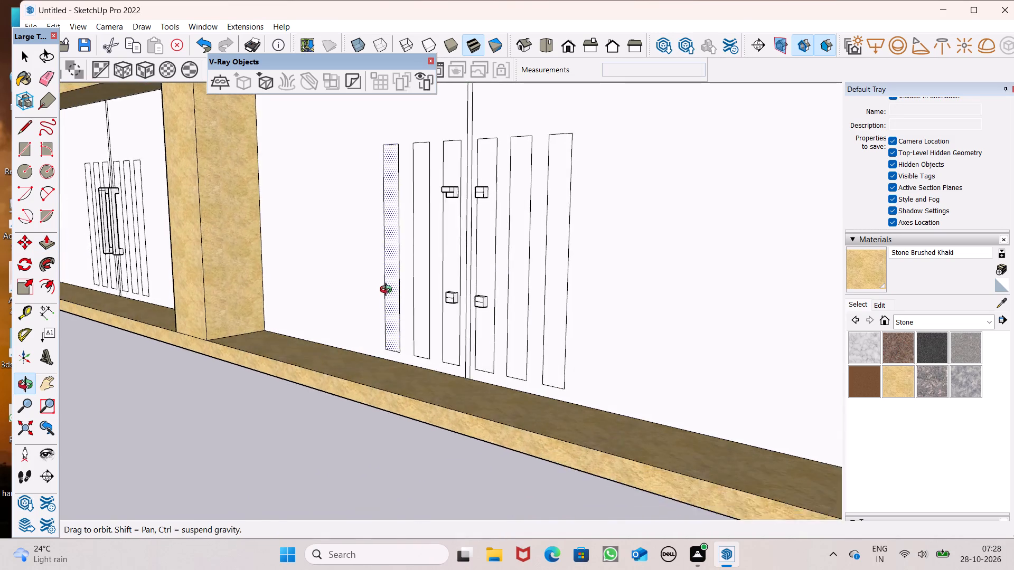
middle_click_drag(388, 291, 409, 376)
scroll(539, 297, "up", 5)
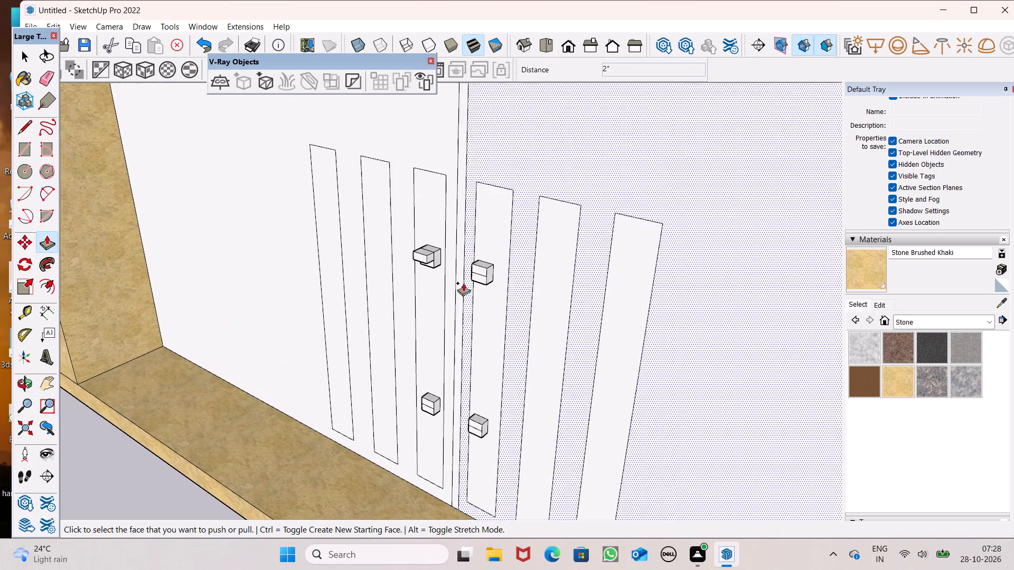
scroll(467, 260, "up", 5)
left_click_drag(482, 277, 433, 266)
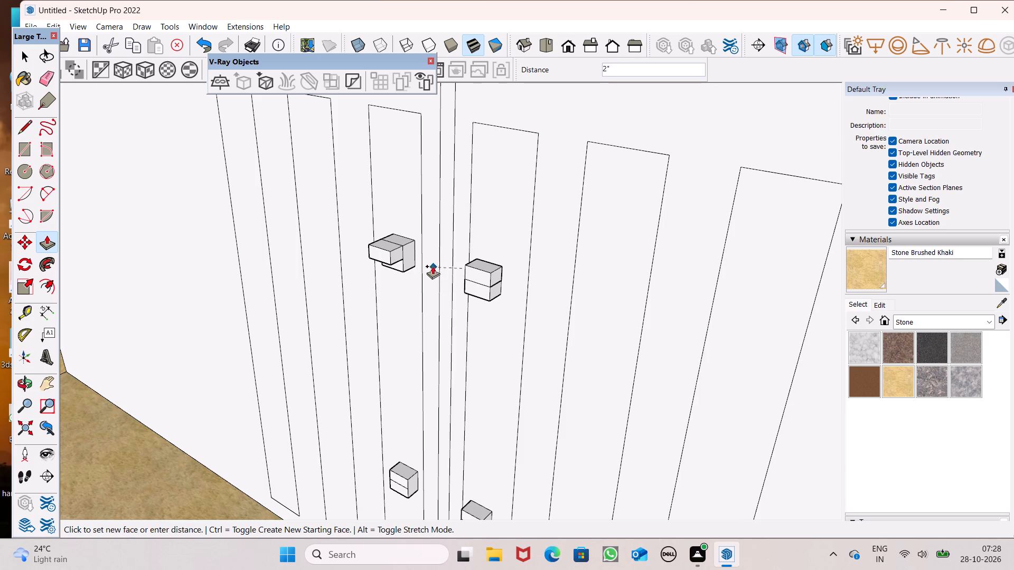
left_click_drag(433, 266, 390, 250)
Extrude the underside of the right-hand gate's left-leaf projection down about 2' 2 7/8" toward the lower block.
scroll(427, 245, "down", 9)
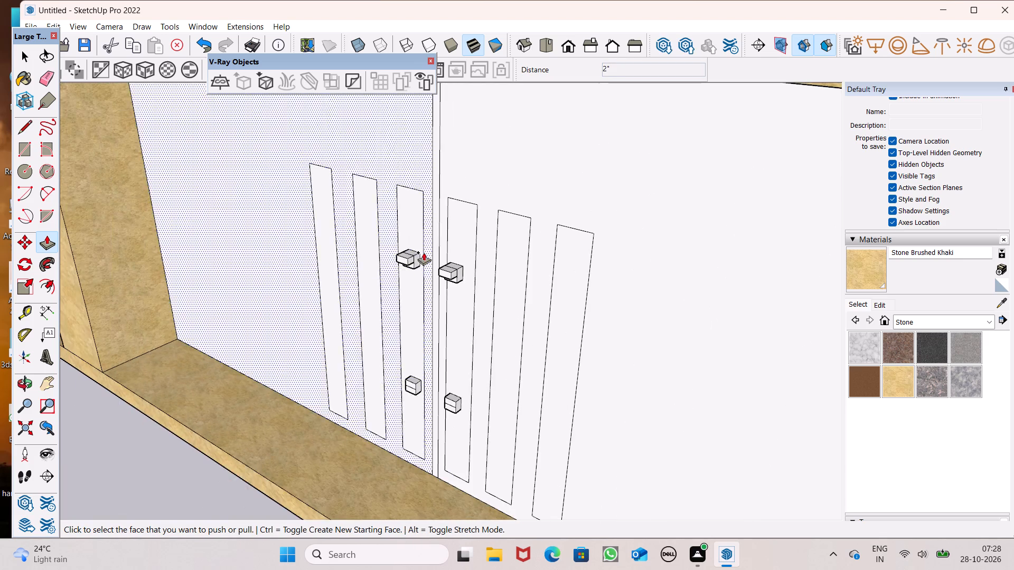
scroll(424, 252, "down", 3)
middle_click_drag(431, 366, 448, 210)
scroll(438, 166, "up", 6)
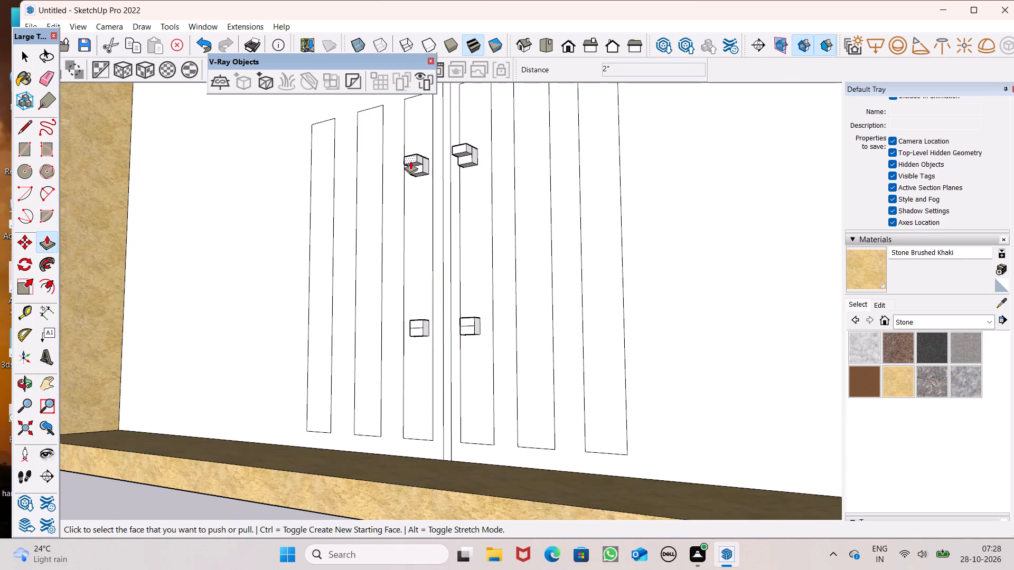
scroll(413, 166, "up", 4)
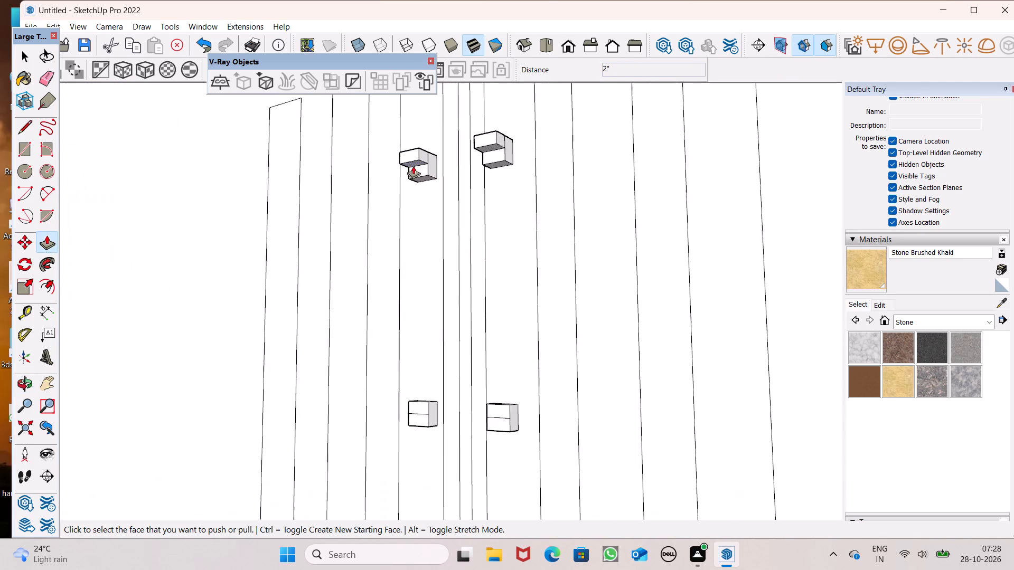
scroll(413, 166, "up", 3)
left_click_drag(413, 165, 415, 451)
scroll(469, 123, "down", 7)
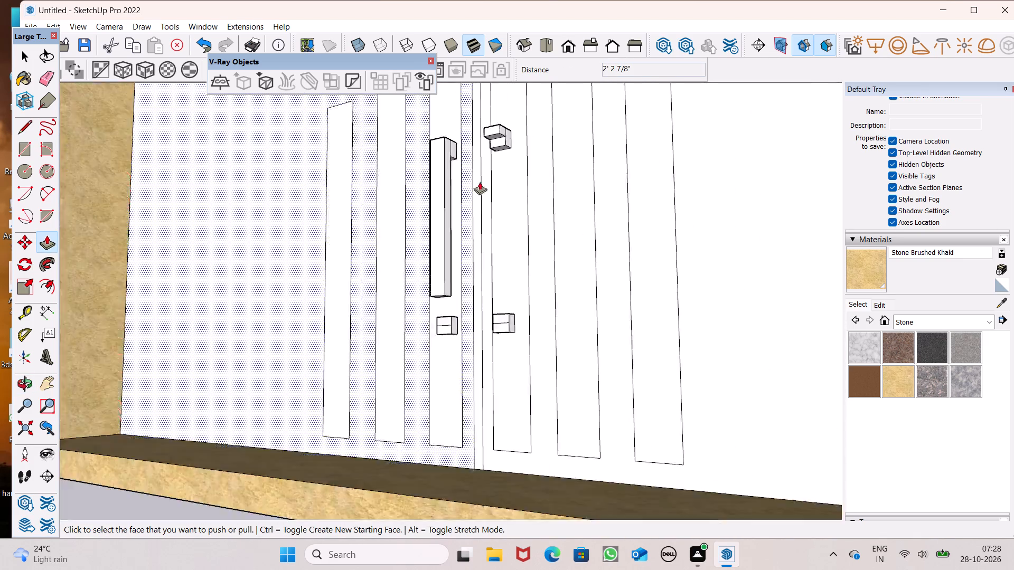
Extend the underside of the right-hand gate's left-leaf handle bar down about 6 11/16" to the lower block's bottom edge.
scroll(452, 312, "up", 7)
scroll(439, 353, "up", 9)
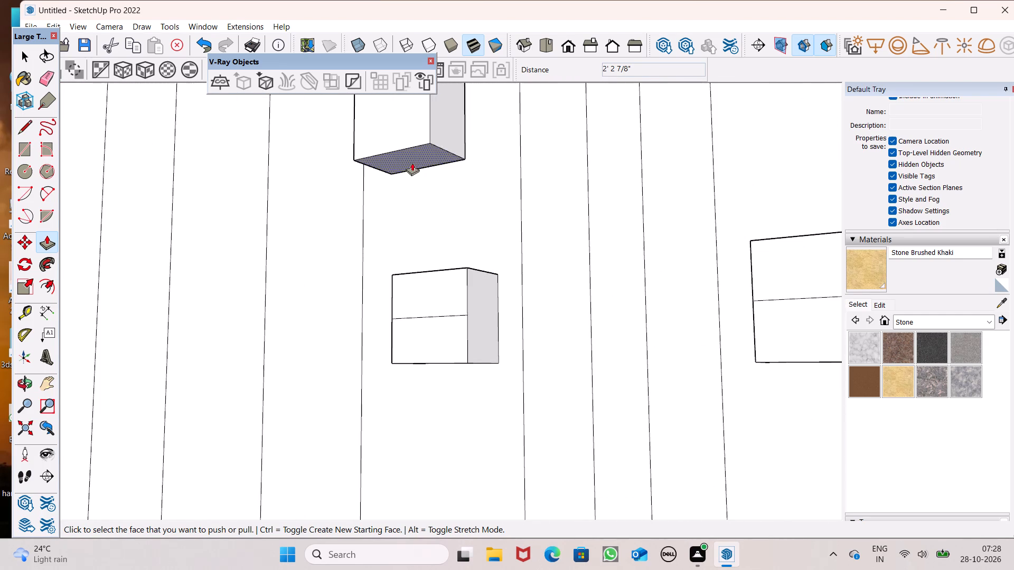
left_click_drag(412, 161, 467, 359)
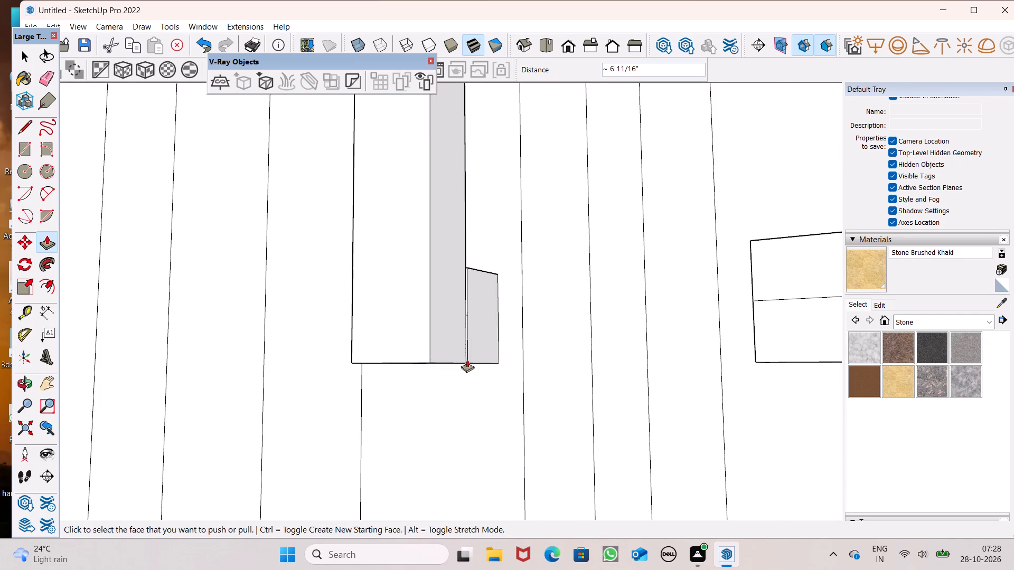
Extrude the underside of the right-hand gate's right-leaf projection down about 2' 9 1/2" to the lower block's bottom edge.
scroll(448, 282, "down", 6)
middle_click_drag(432, 341, 370, 375)
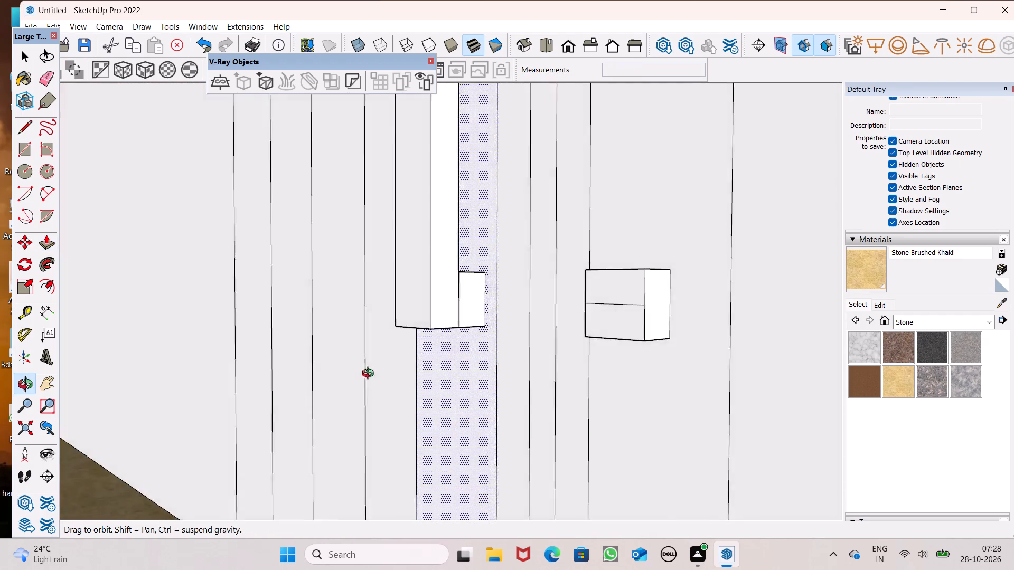
middle_click_drag(370, 375, 474, 350)
scroll(474, 340, "down", 14)
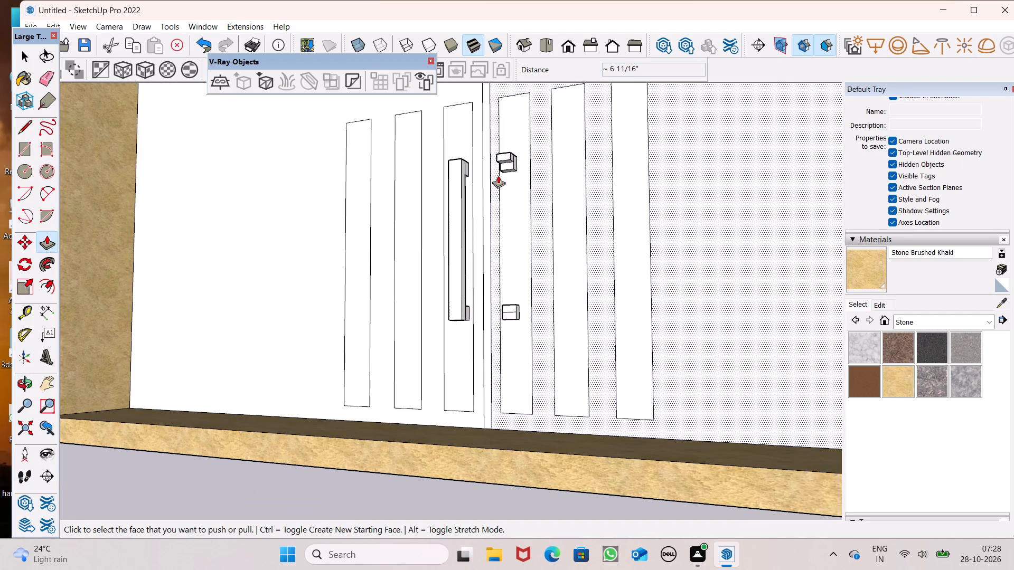
left_click_drag(505, 163, 505, 196)
key("ctrl+z")
scroll(527, 166, "up", 5)
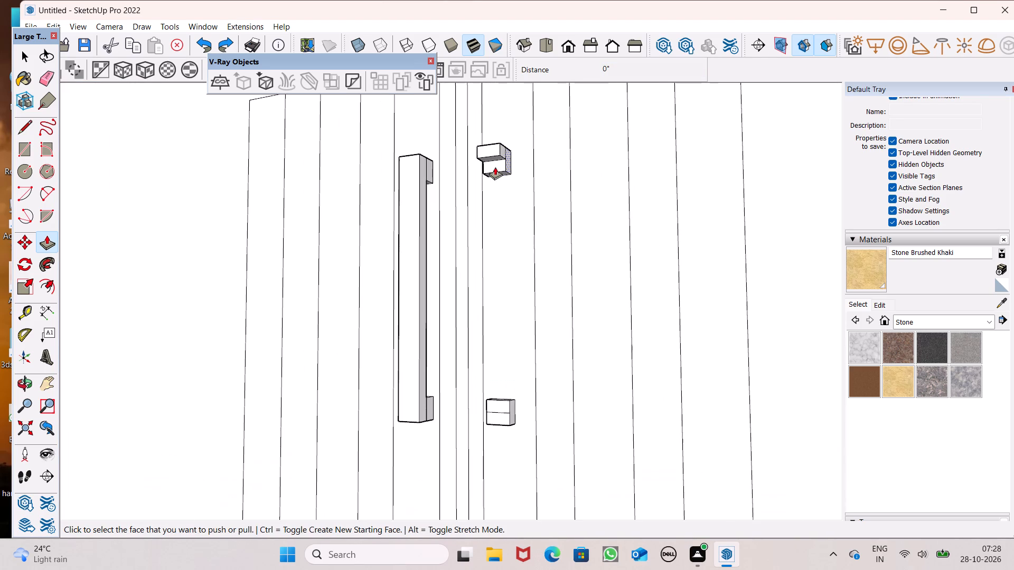
left_click_drag(493, 159, 491, 429)
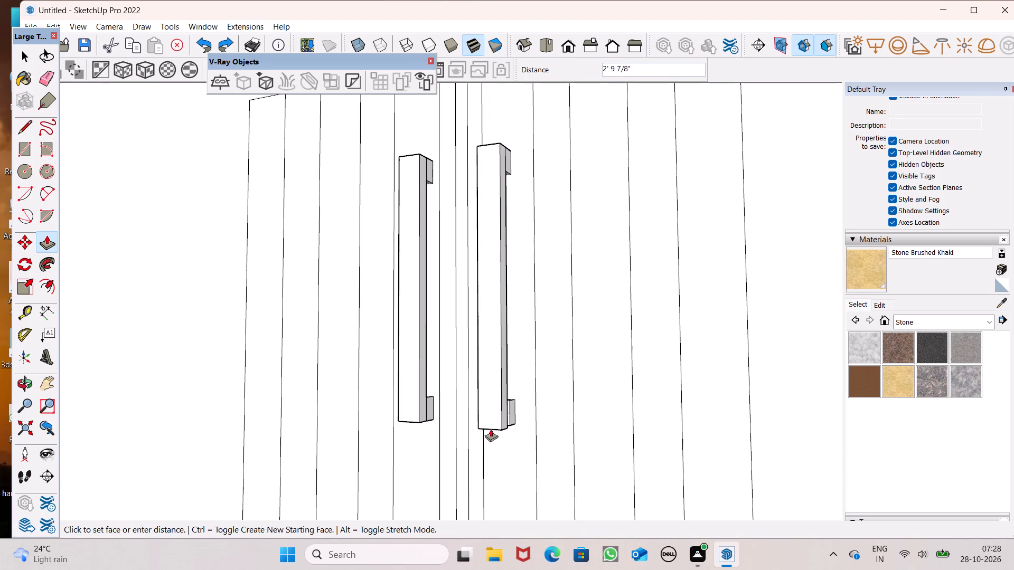
left_click_drag(491, 429, 506, 424)
Push/Pull the inner side face of the right-hand gate's right-leaf lower handle block outward 7/16", flush with the bar's side.
scroll(500, 312, "down", 5)
middle_click_drag(542, 390, 393, 419)
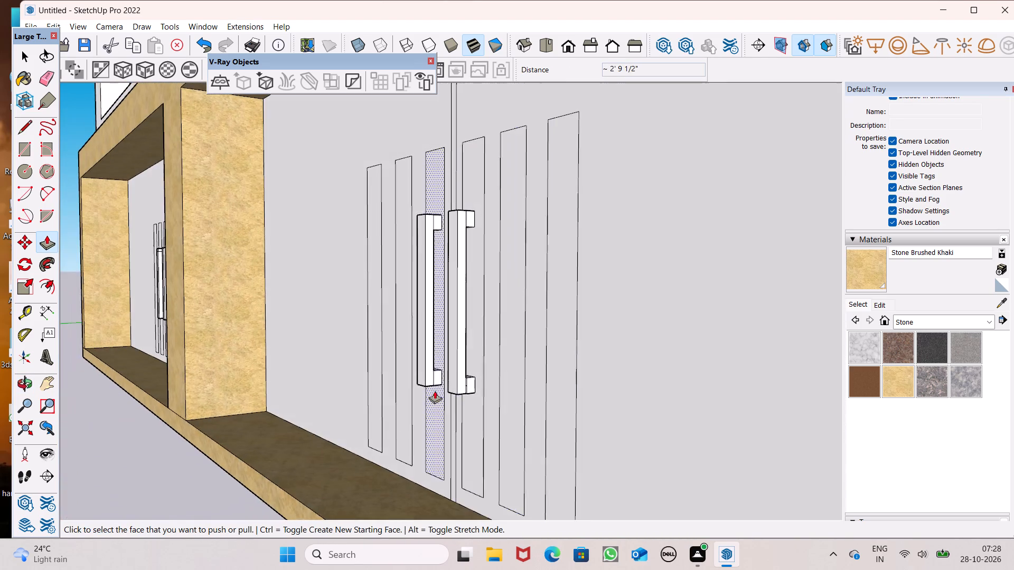
scroll(455, 390, "up", 15)
scroll(414, 375, "up", 8)
middle_click_drag(409, 380, 606, 182)
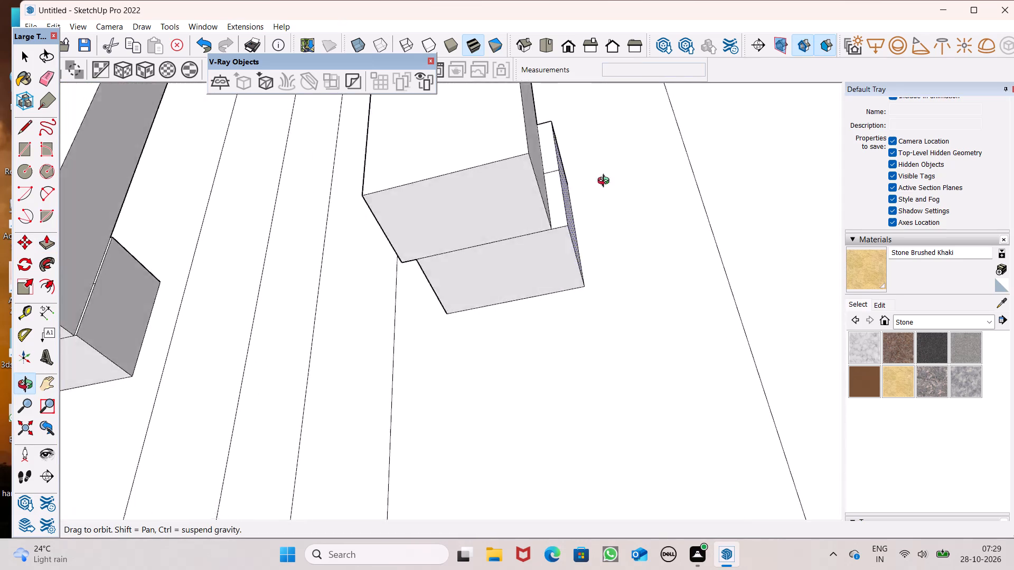
middle_click_drag(606, 182, 799, 364)
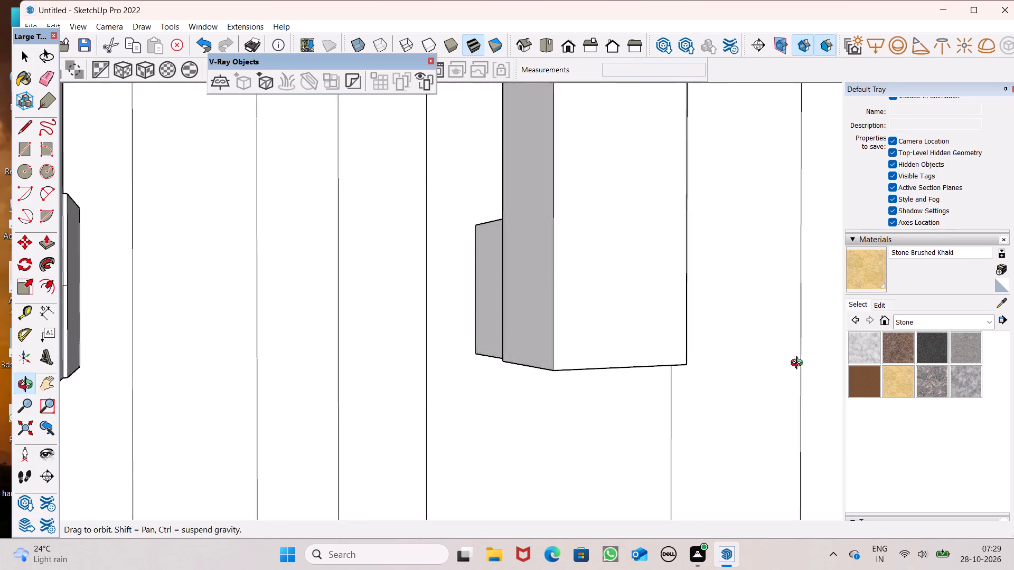
middle_click_drag(799, 364, 840, 435)
scroll(587, 367, "down", 2)
middle_click_drag(567, 374, 566, 392)
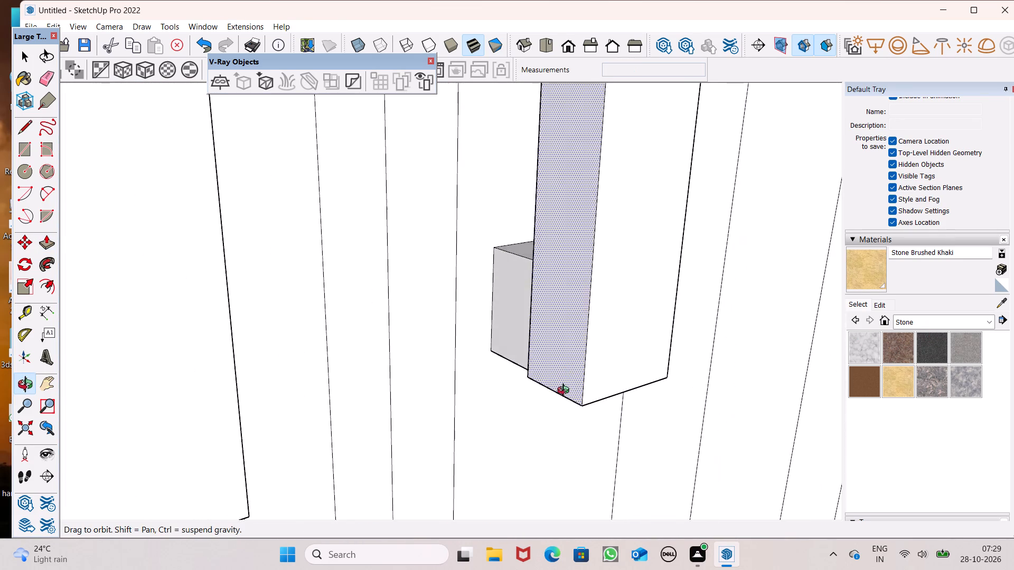
middle_click_drag(566, 392, 578, 416)
scroll(586, 421, "up", 6)
left_click_drag(502, 322, 522, 369)
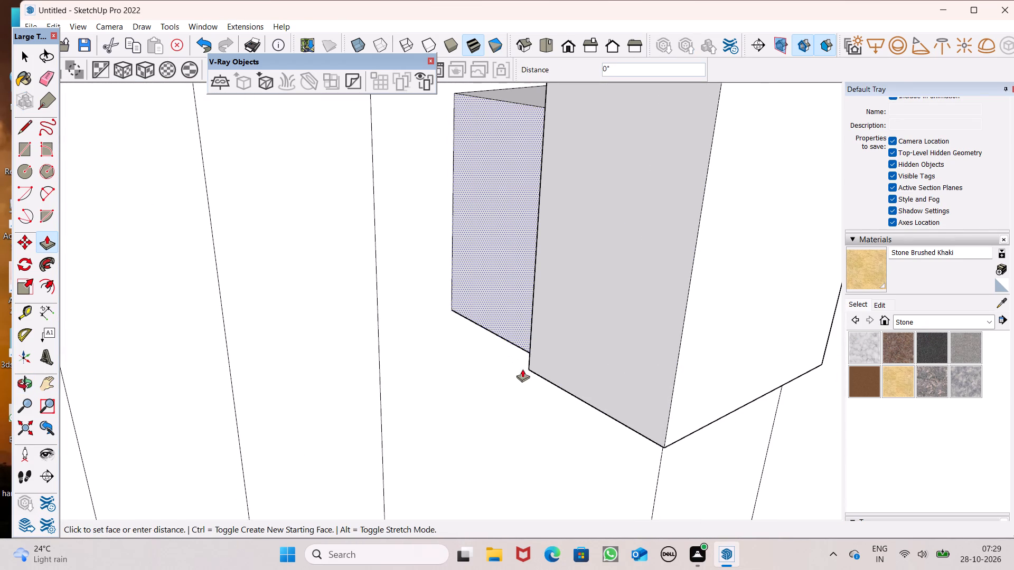
left_click_drag(522, 369, 525, 366)
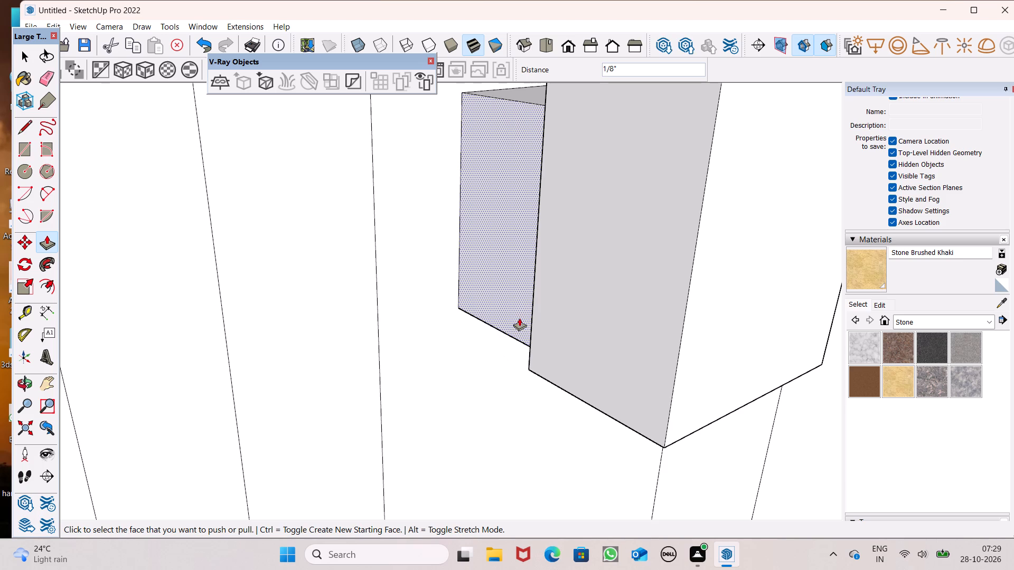
left_click_drag(520, 316, 528, 368)
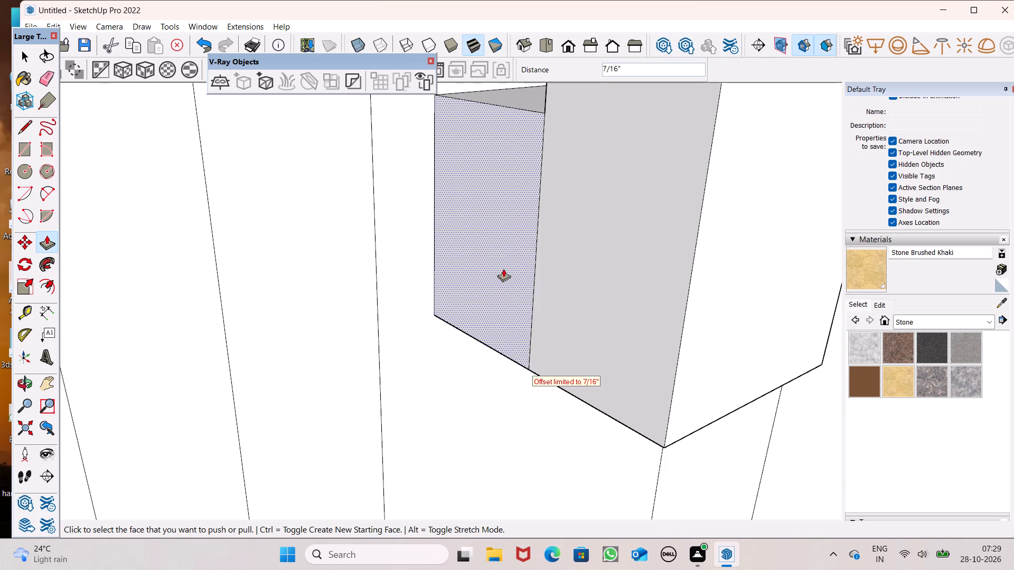
Push/Pull the outer side face of the same lower handle block inward 5/16" toward the bar's side.
scroll(499, 269, "down", 8)
middle_click_drag(508, 283, 23, 237)
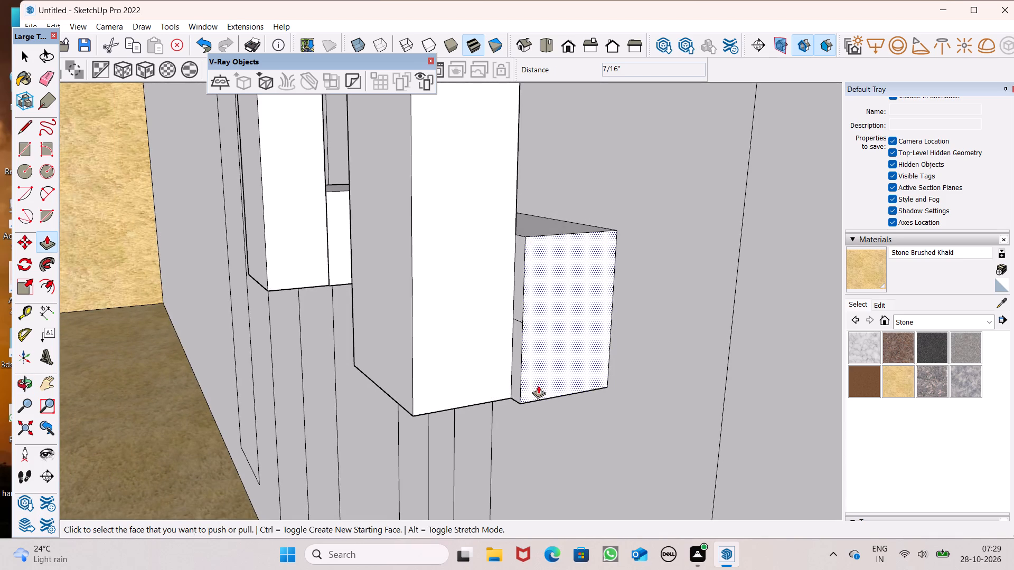
left_click_drag(531, 388, 483, 386)
scroll(443, 296, "down", 8)
scroll(527, 230, "down", 6)
scroll(478, 176, "down", 8)
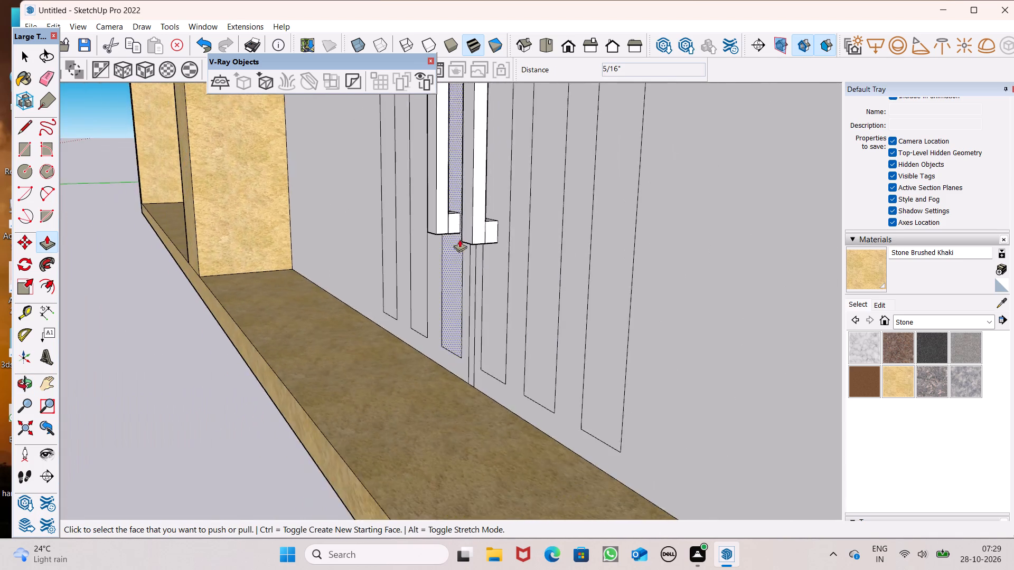
middle_click_drag(459, 237, 660, 200)
scroll(583, 271, "down", 12)
middle_click_drag(543, 275, 651, 291)
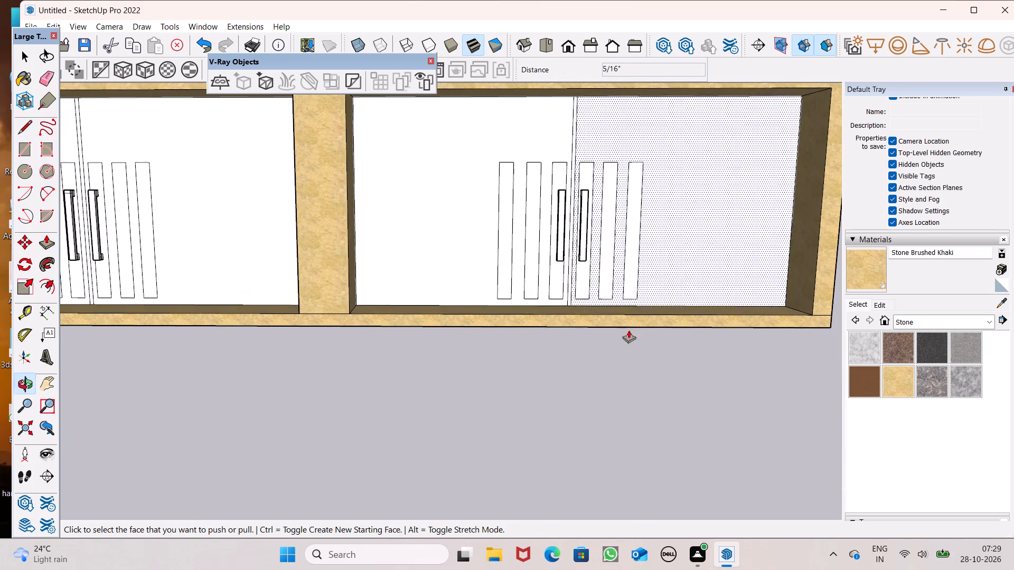
key("space")
Paint the four leaf panels of both ground-floor gates with Wood Veneer 01 from the Wood materials.
scroll(546, 389, "down", 2)
middle_click_drag(588, 365, 581, 389)
scroll(600, 330, "down", 4)
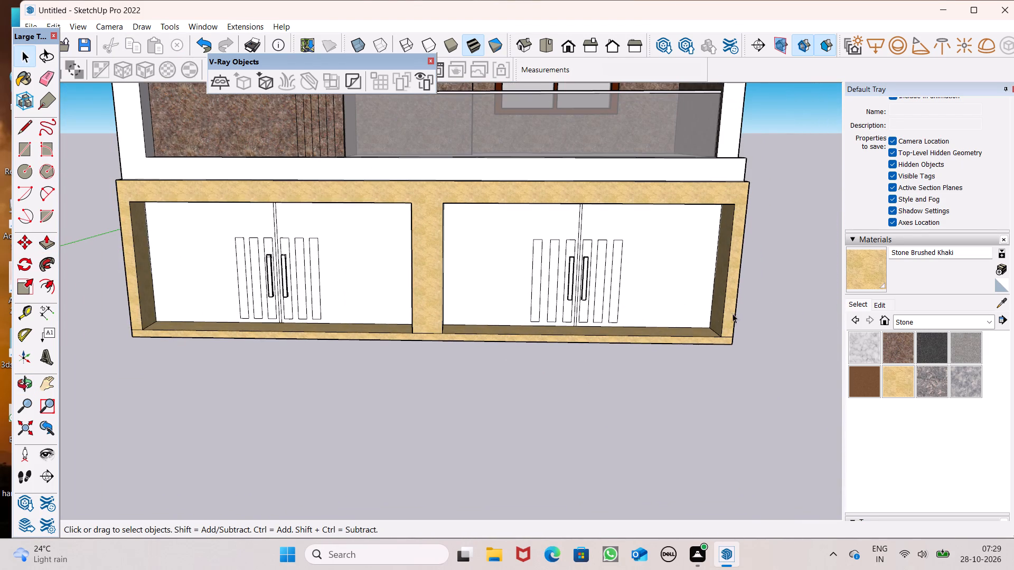
left_click(909, 318)
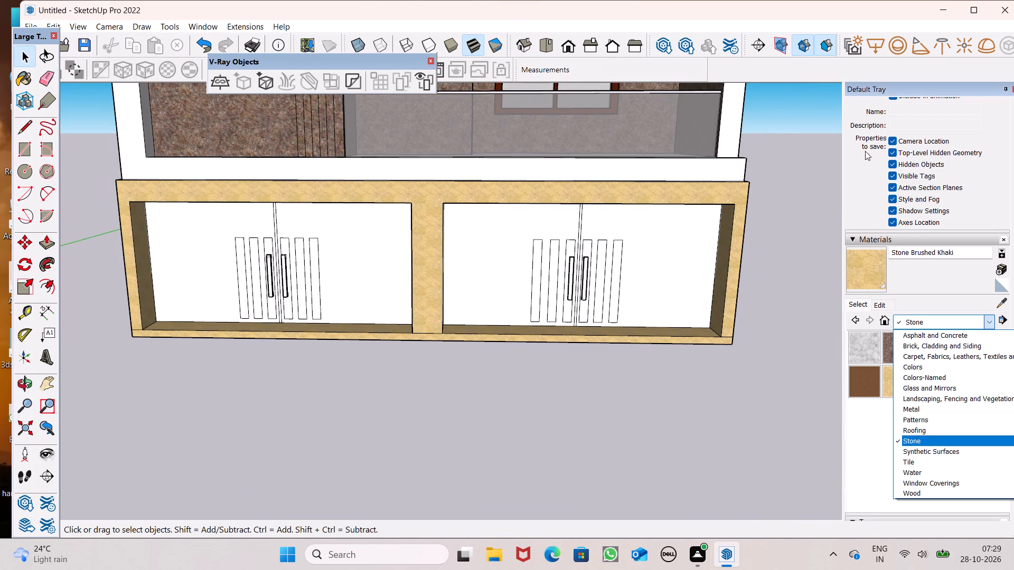
left_click(990, 501)
left_click(922, 329)
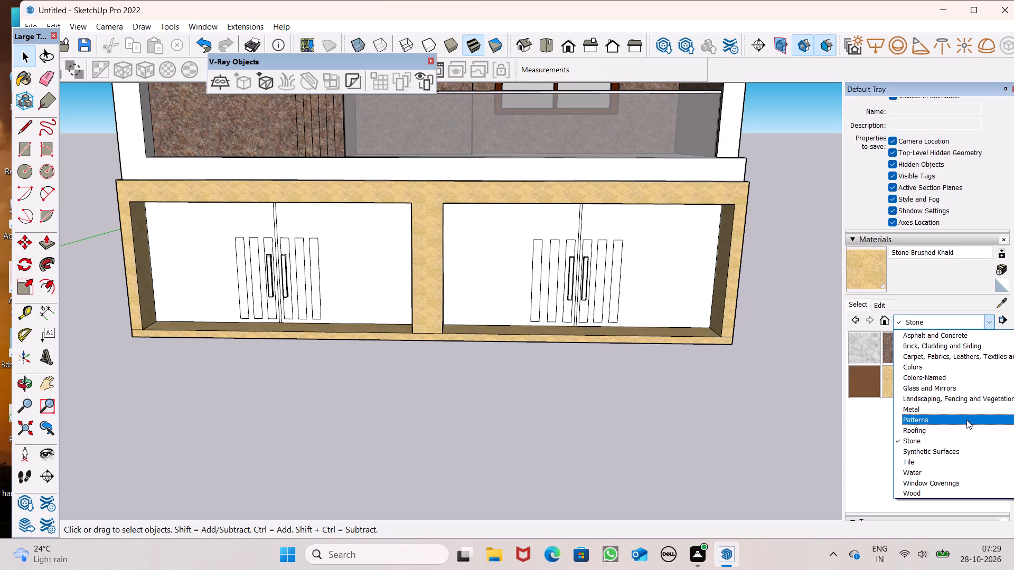
left_click(970, 367)
left_click(942, 328)
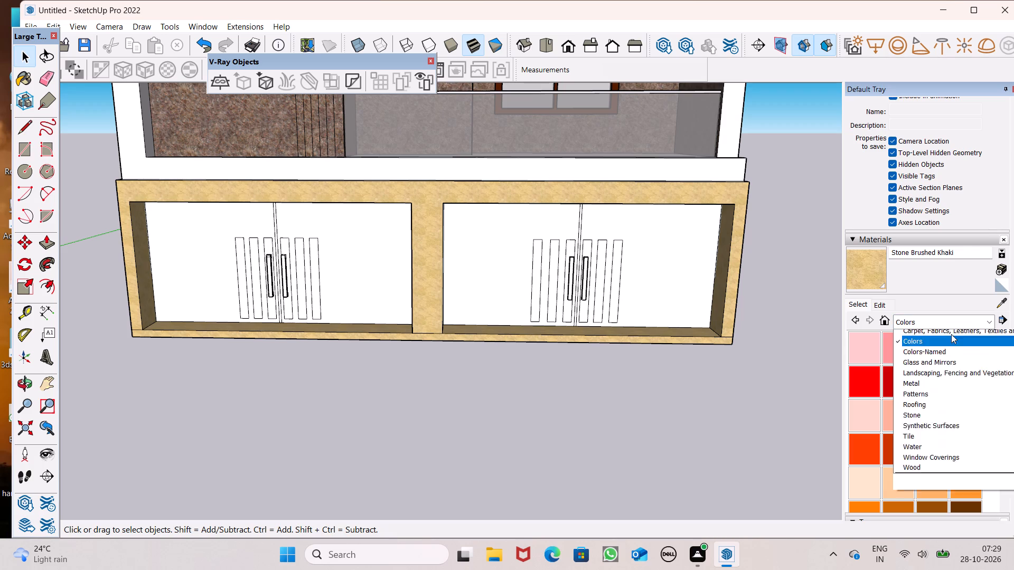
left_click(969, 493)
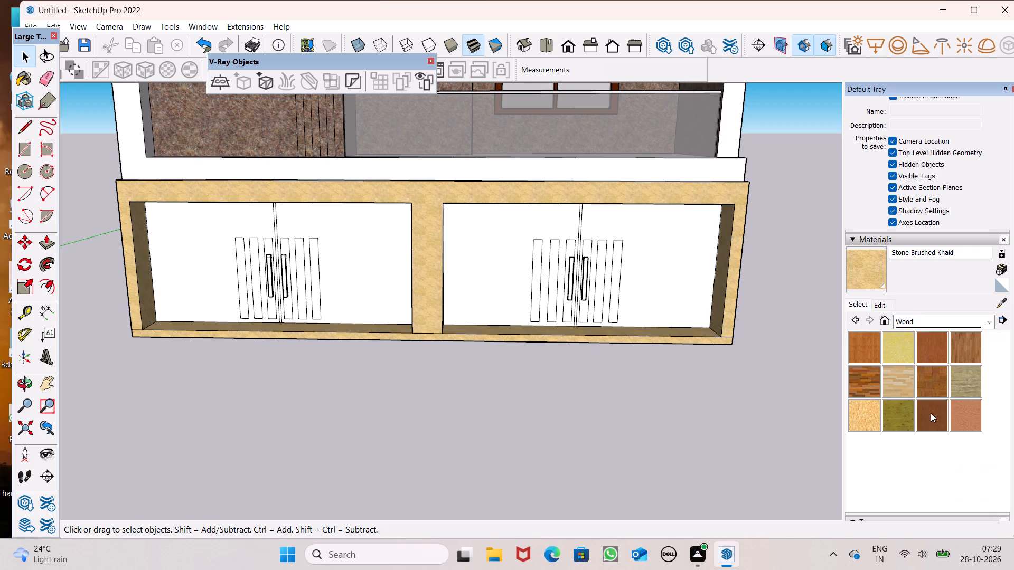
left_click(931, 413)
left_click(344, 248)
left_click(469, 257)
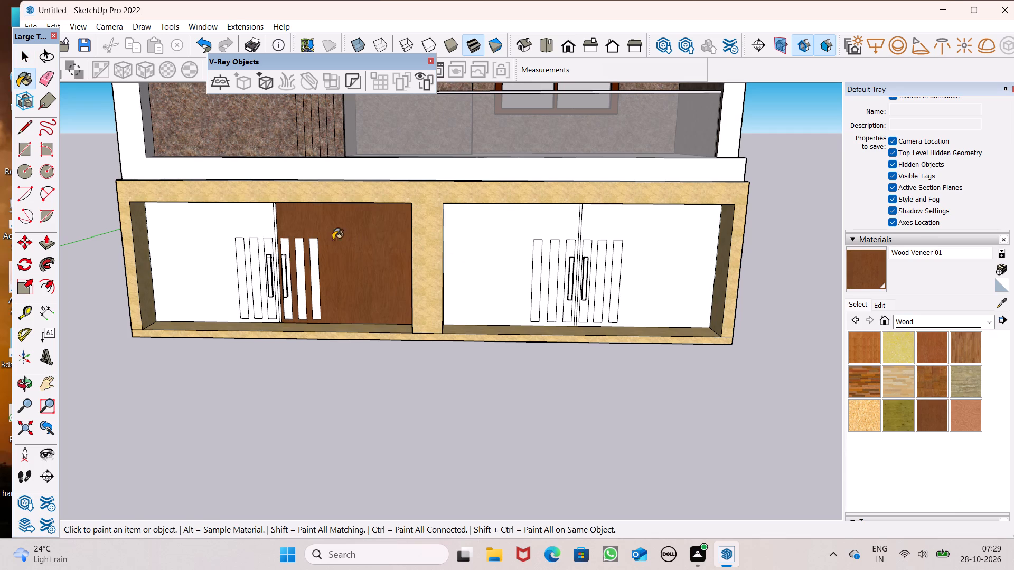
left_click(205, 226)
left_click(659, 283)
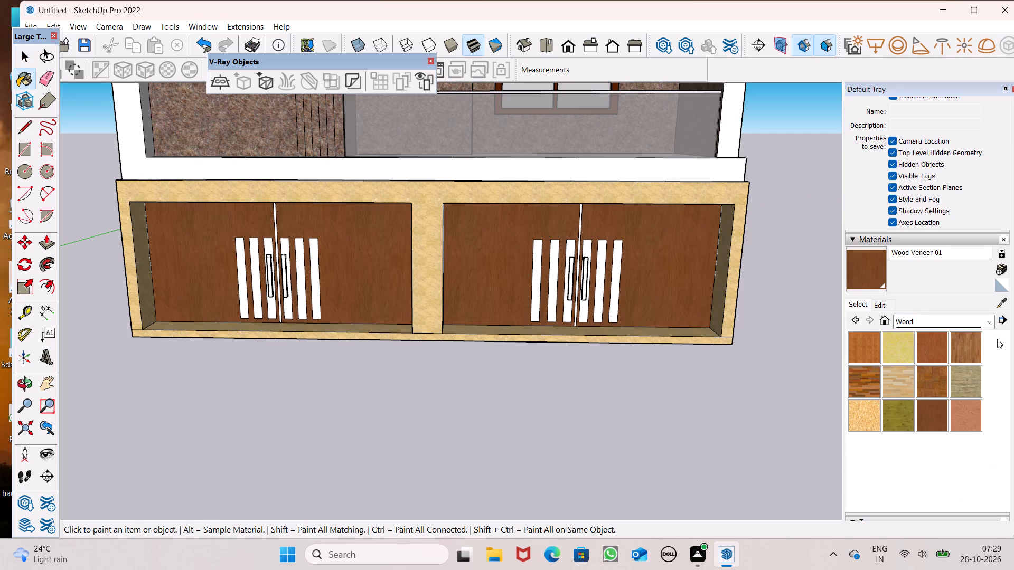
Paint the six vertical strips of the left-hand gate with Wood Floor, undoing any stray paint on the leaf panel.
left_click(964, 353)
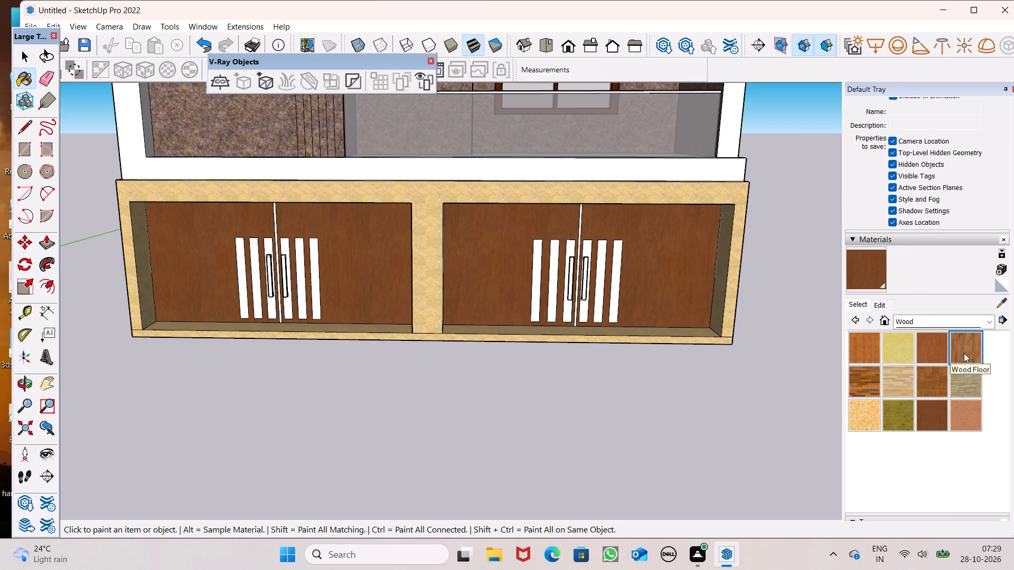
scroll(211, 300, "up", 7)
scroll(280, 303, "up", 4)
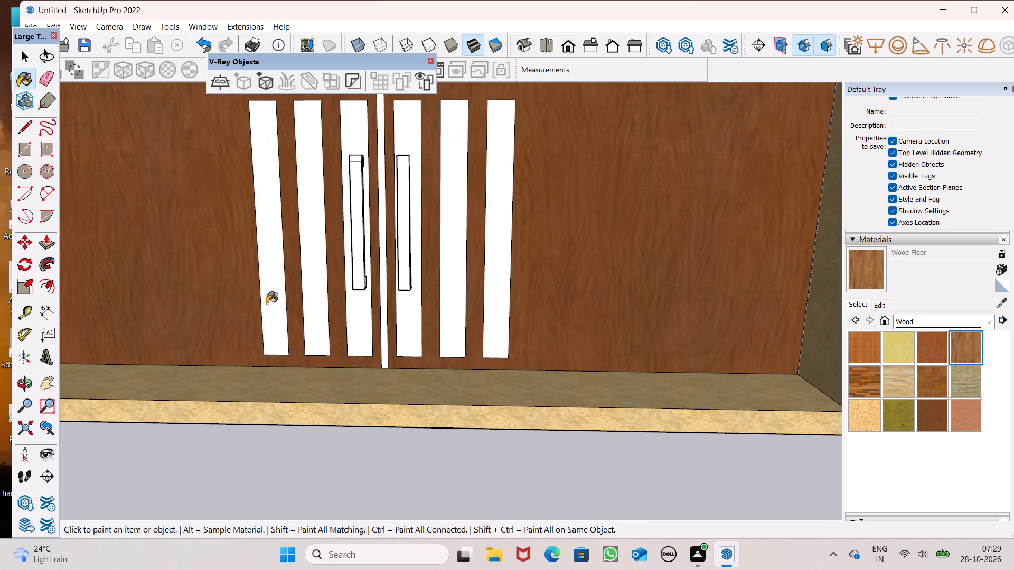
left_click(271, 301)
left_click(316, 311)
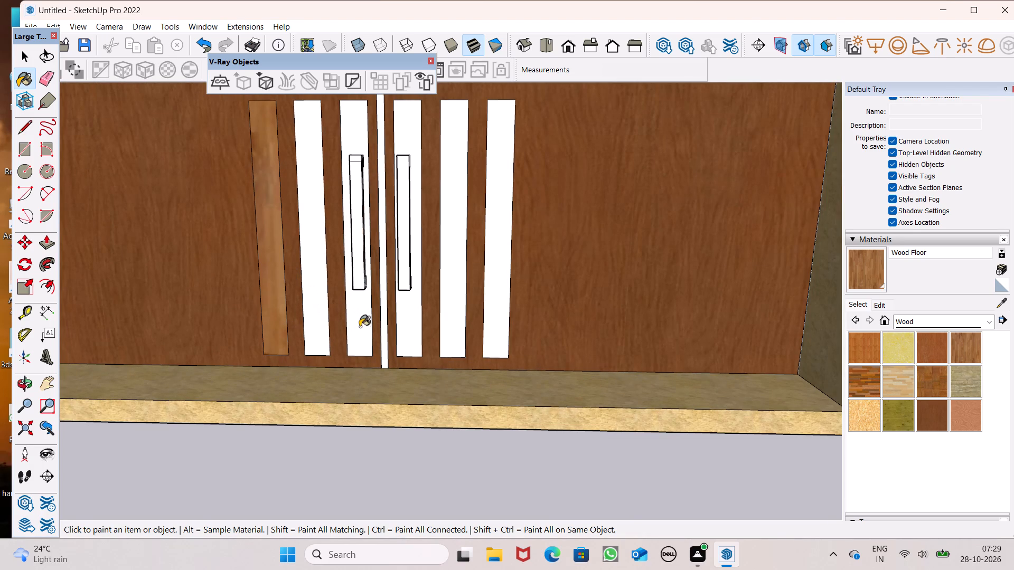
left_click(360, 327)
left_click_drag(407, 325, 424, 324)
left_click(458, 322)
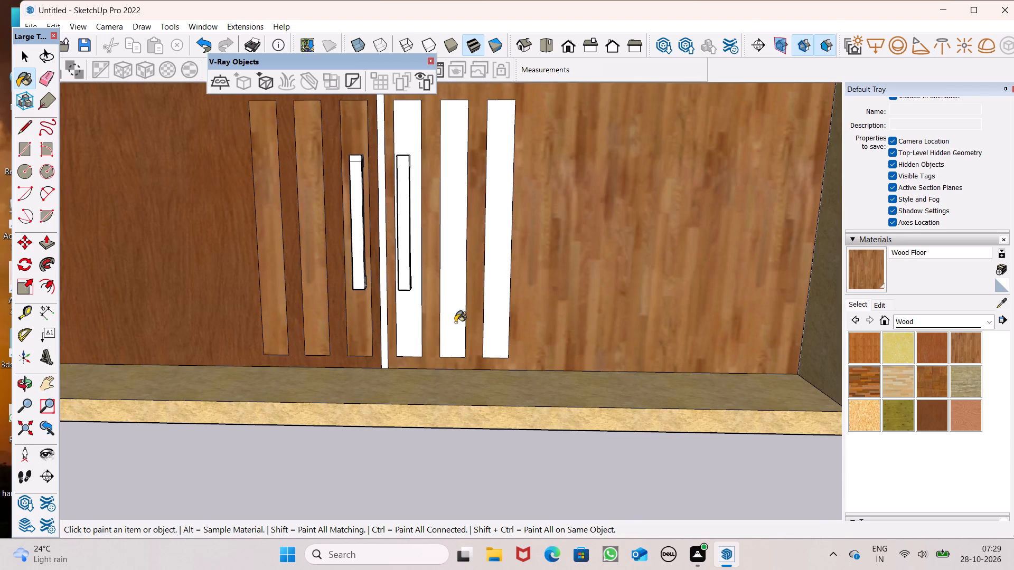
key("ctrl+z")
key("ctrl+z")
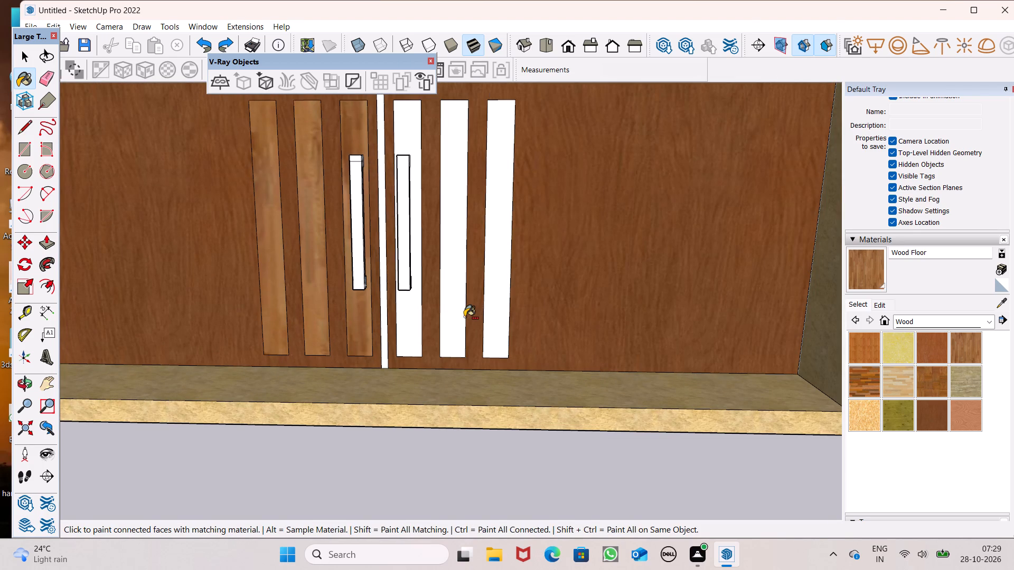
left_click(456, 320)
left_click(413, 334)
left_click(501, 334)
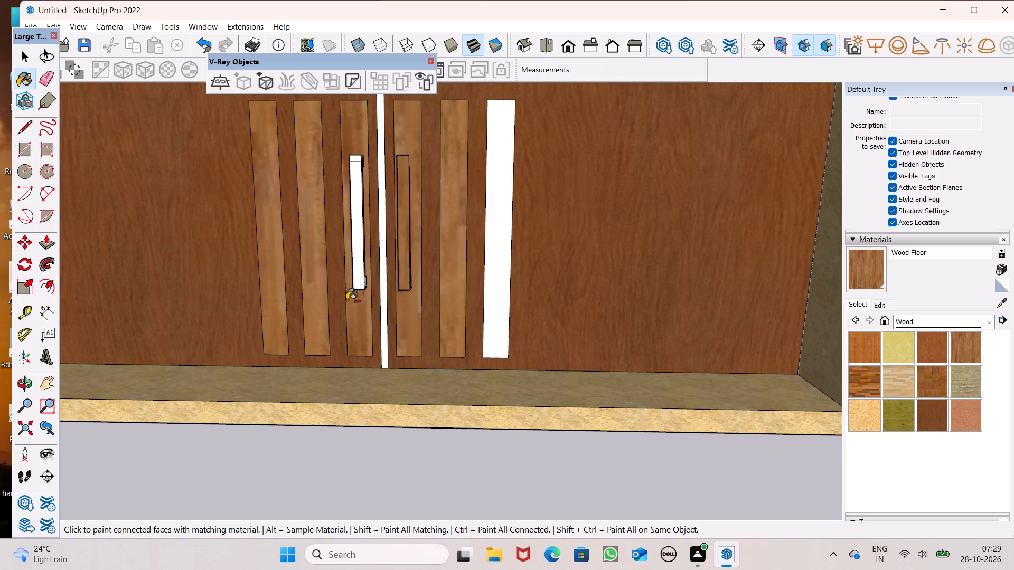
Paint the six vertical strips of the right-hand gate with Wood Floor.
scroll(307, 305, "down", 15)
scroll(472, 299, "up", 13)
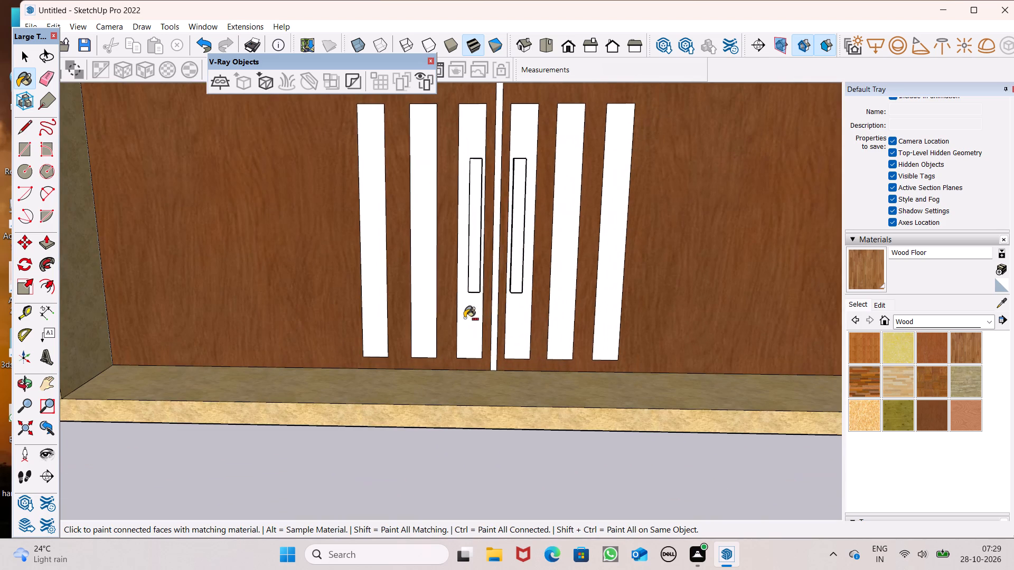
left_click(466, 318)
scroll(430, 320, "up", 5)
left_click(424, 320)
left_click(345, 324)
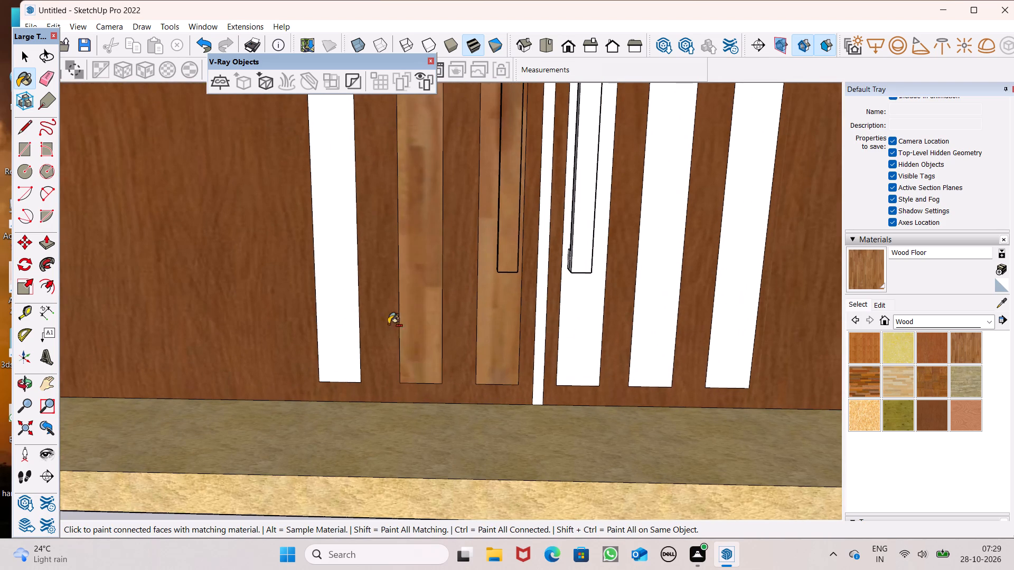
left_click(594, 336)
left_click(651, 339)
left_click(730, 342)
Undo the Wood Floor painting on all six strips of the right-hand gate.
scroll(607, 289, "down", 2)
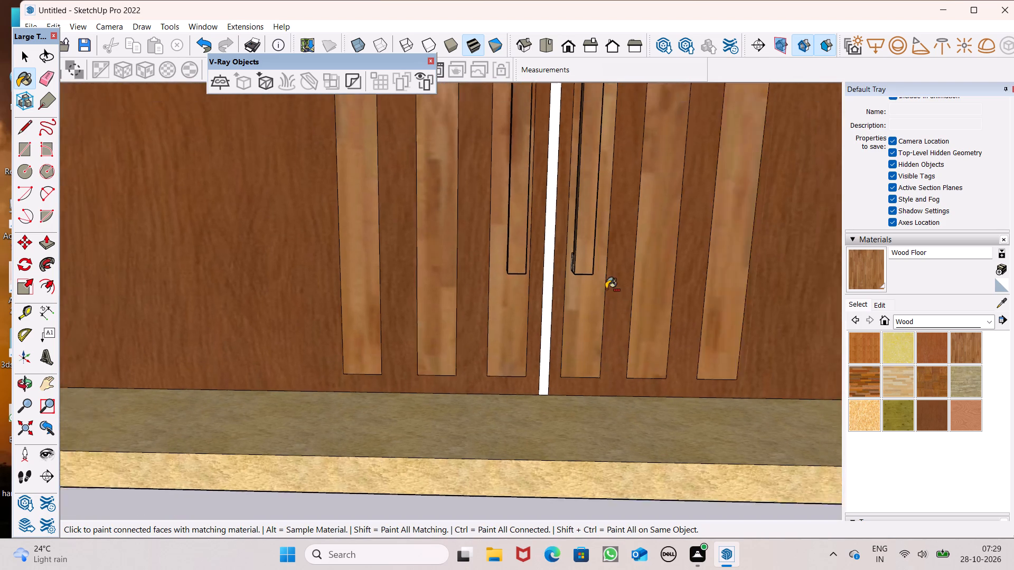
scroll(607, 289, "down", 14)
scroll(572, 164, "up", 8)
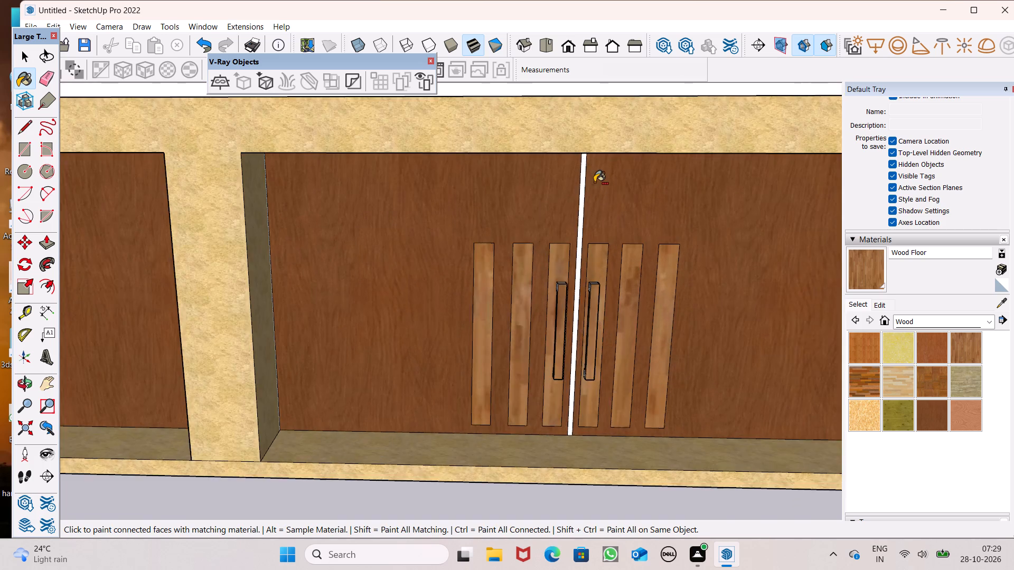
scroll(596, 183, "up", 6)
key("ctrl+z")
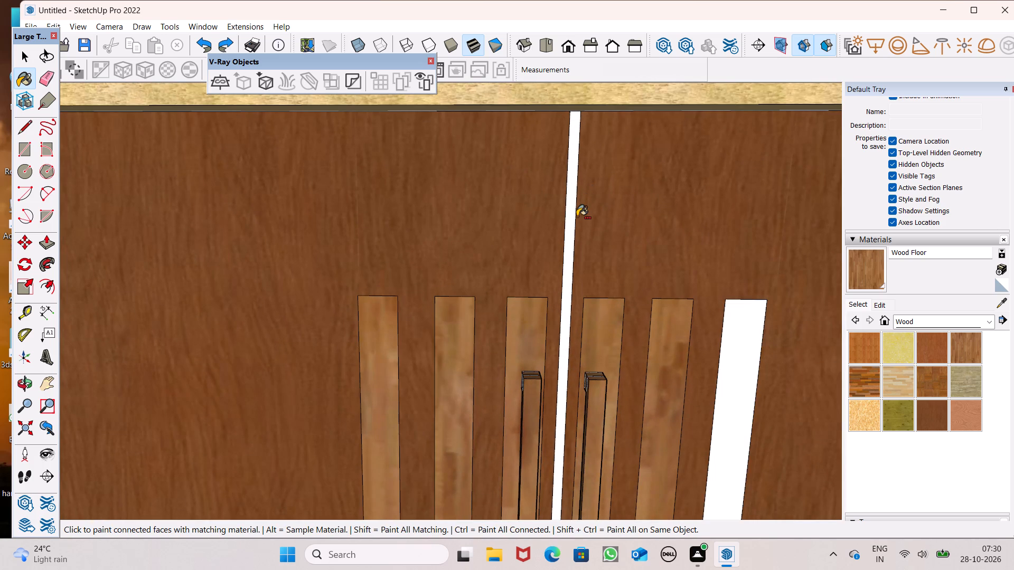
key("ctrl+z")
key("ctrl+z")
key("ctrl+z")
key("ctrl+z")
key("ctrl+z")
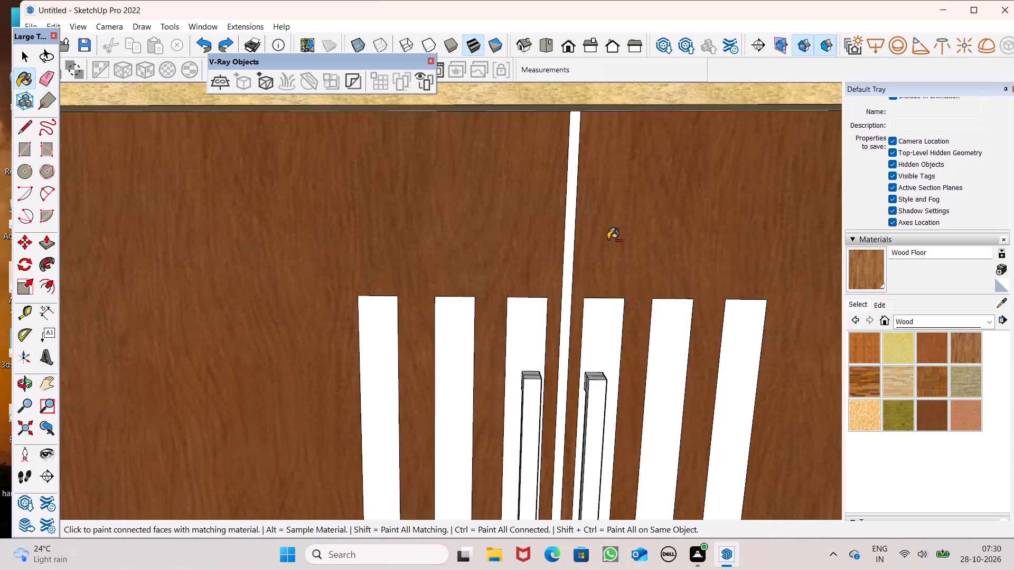
Repaint the six vertical strips and the narrow centre strip of the right-hand gate with Wood Floor, undoing stray paint on the leaf.
key("ctrl+z")
left_click(599, 343)
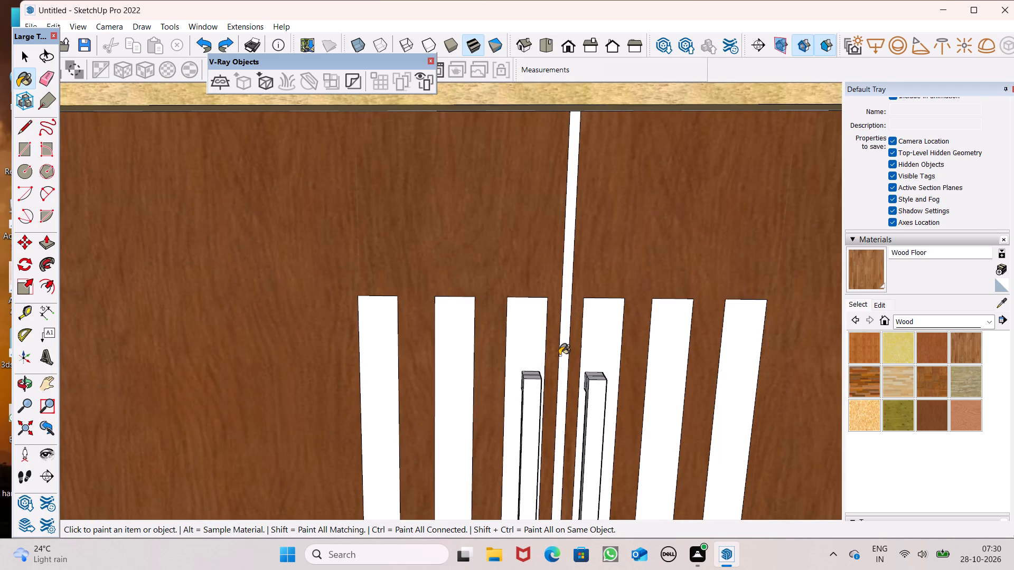
left_click(522, 357)
left_click(440, 351)
left_click_drag(377, 348, 407, 348)
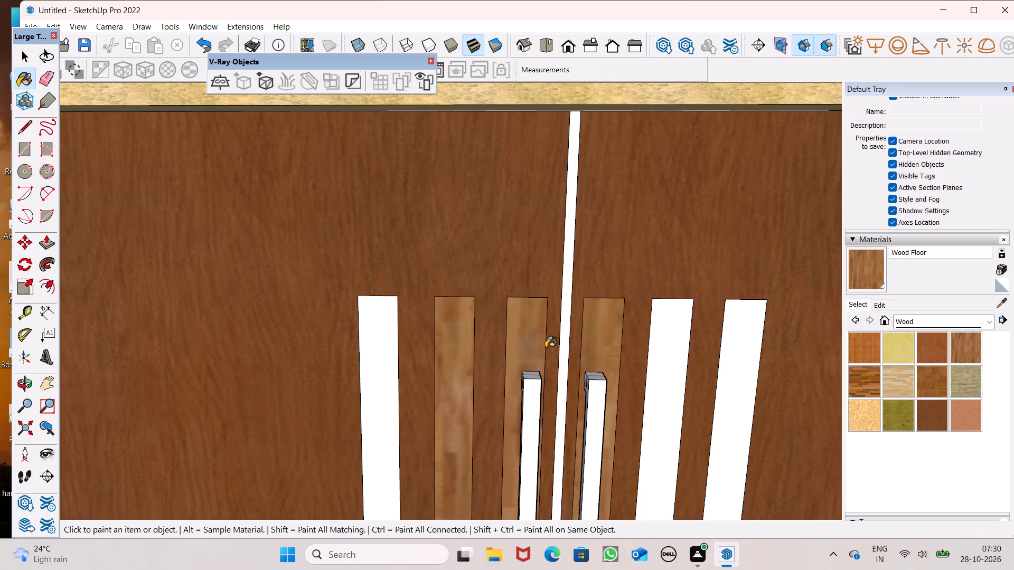
key("ctrl+z")
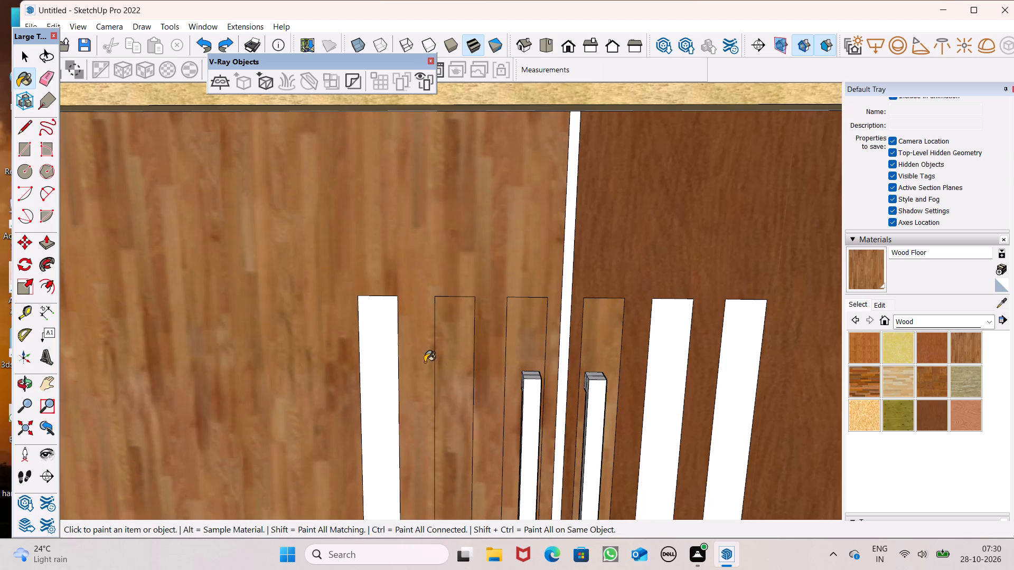
left_click(363, 367)
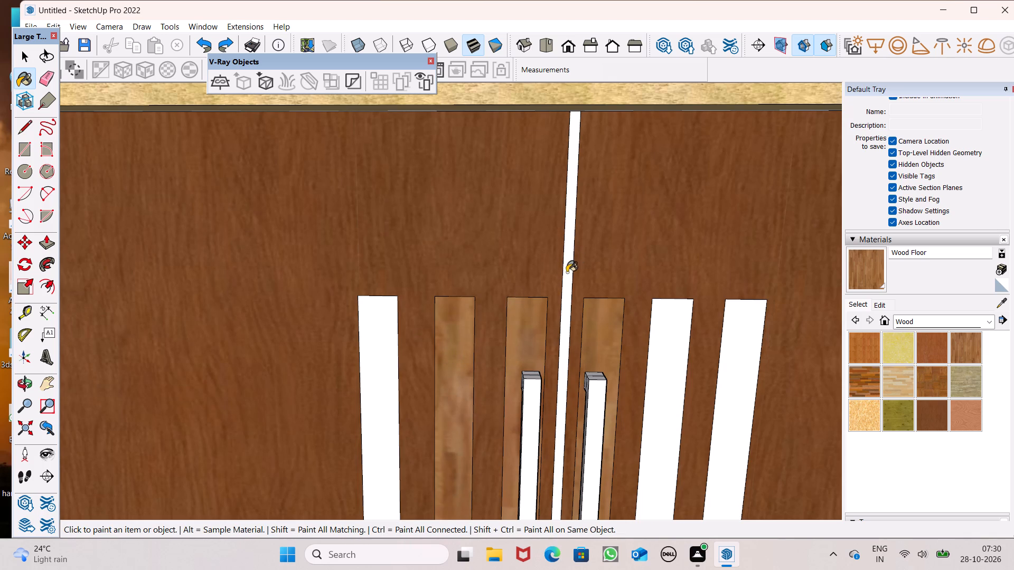
left_click_drag(567, 271, 575, 271)
key("ctrl+z")
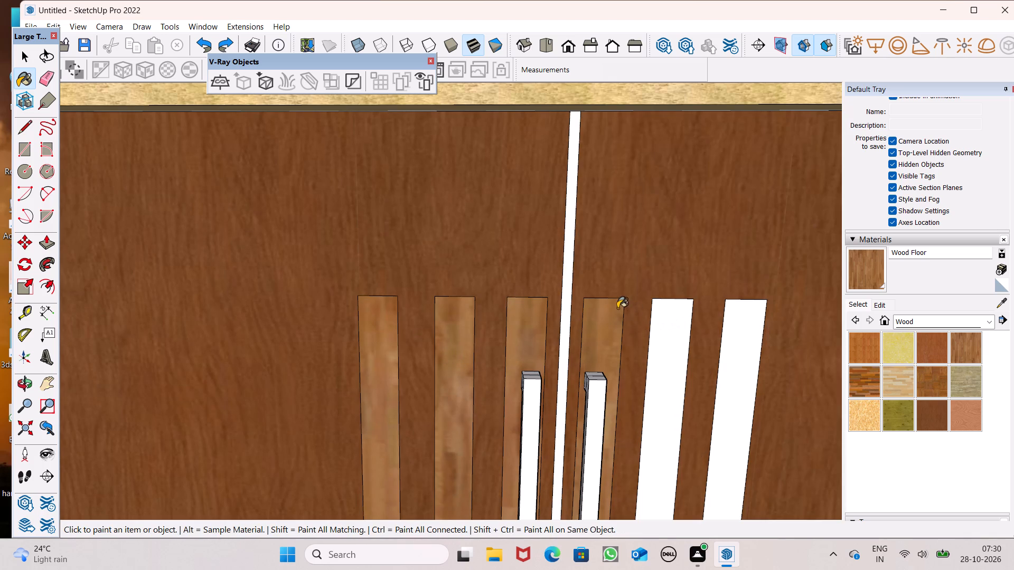
scroll(579, 307, "up", 7)
left_click(554, 308)
scroll(482, 241, "down", 8)
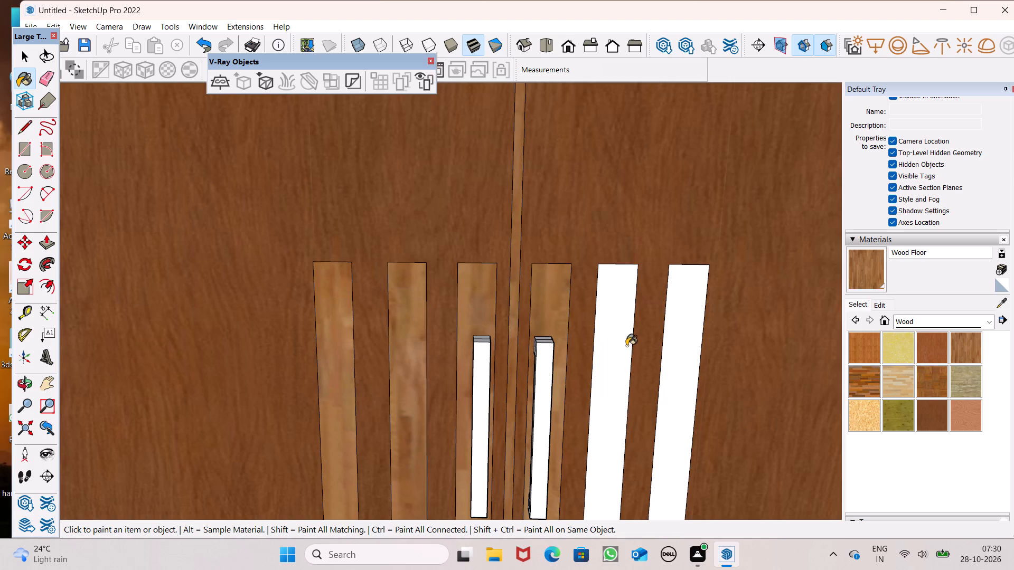
left_click(626, 345)
left_click(678, 343)
Paint the remaining unpainted outer strip of the left-hand gate with Wood Floor.
scroll(609, 215, "down", 14)
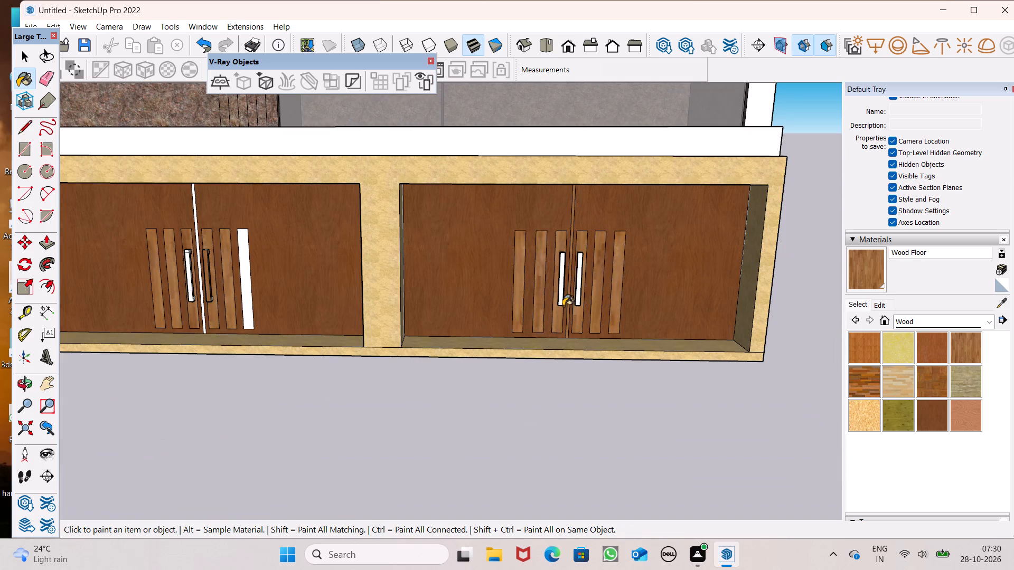
scroll(264, 291, "up", 5)
left_click(236, 305)
scroll(372, 284, "down", 7)
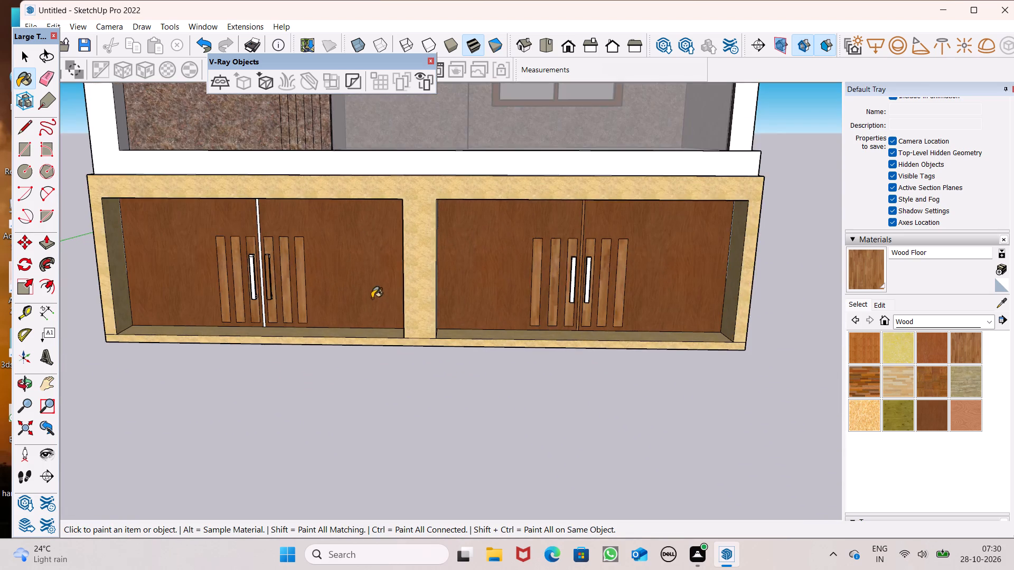
Paint the top and front faces of the left-hand gate's left handle with Metal Corrugated Shiny from the Metal materials.
scroll(286, 305, "up", 7)
scroll(345, 305, "down", 7)
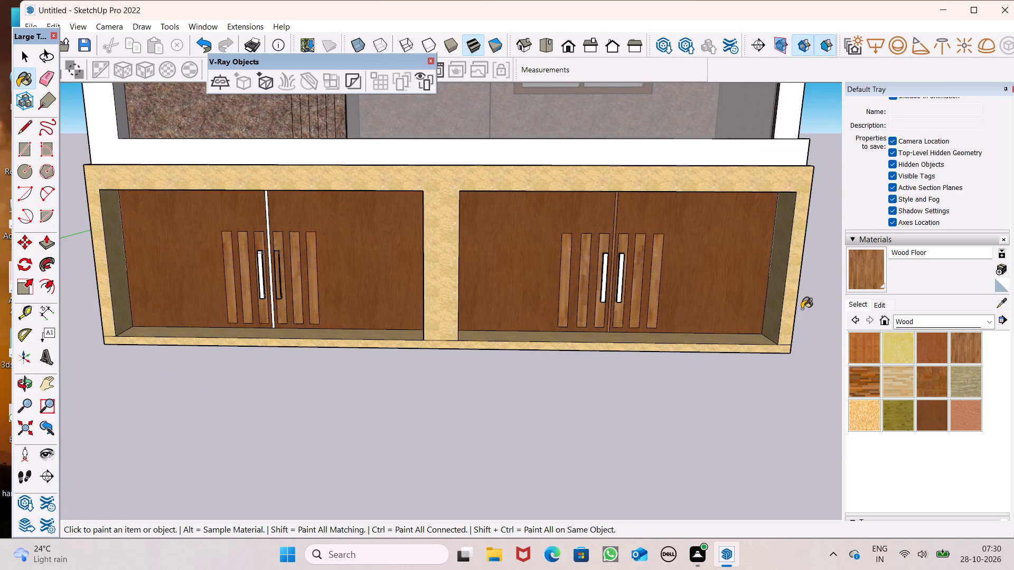
left_click(906, 324)
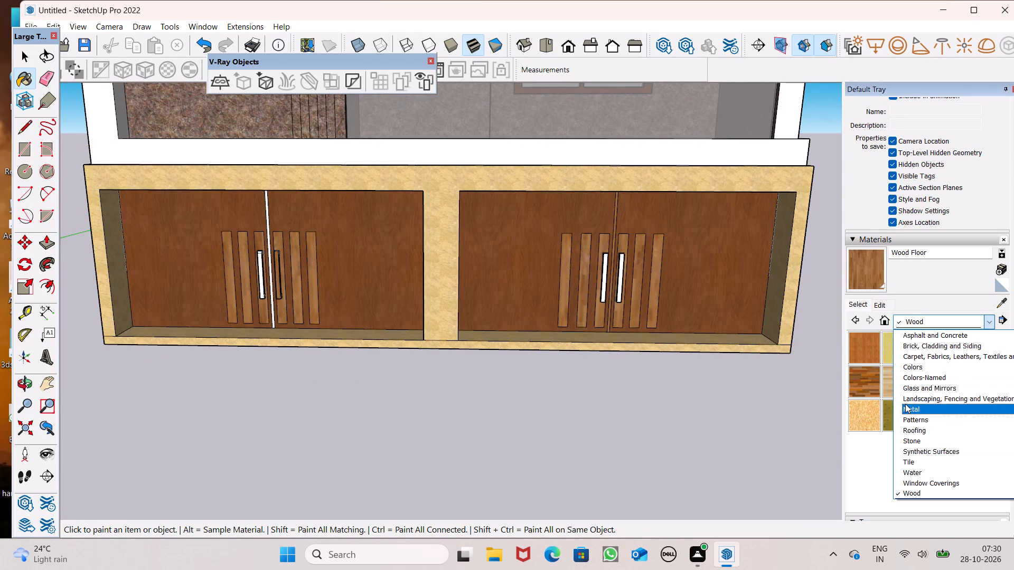
left_click_drag(906, 404, 911, 404)
left_click(932, 354)
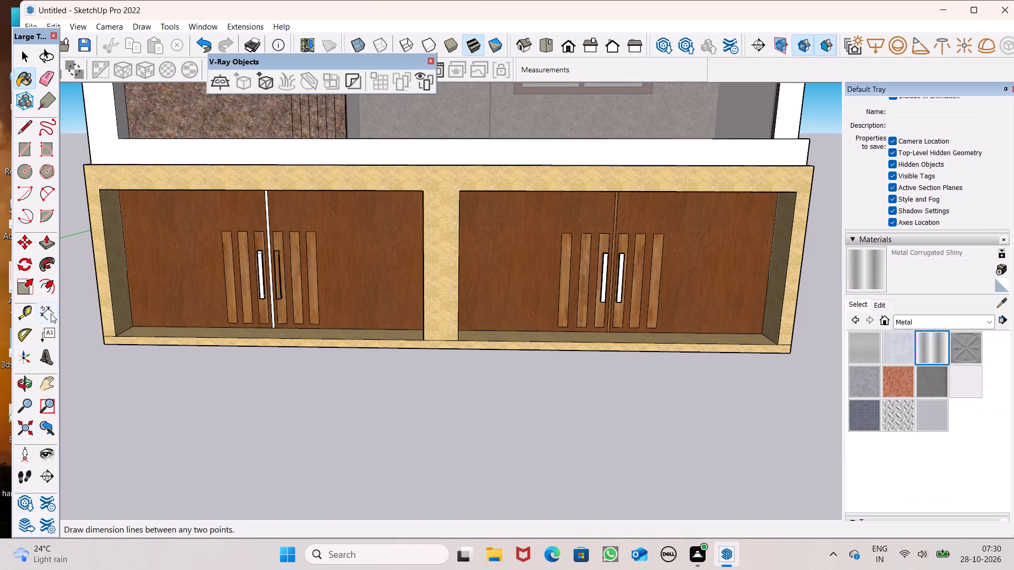
scroll(51, 313, "up", 6)
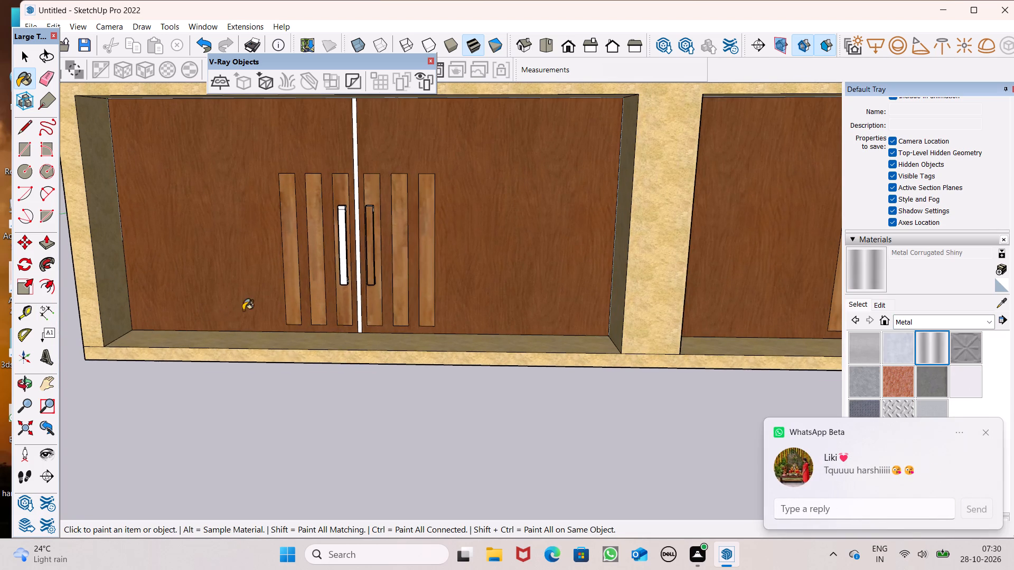
scroll(245, 309, "up", 7)
scroll(368, 163, "up", 6)
scroll(401, 175, "down", 6)
middle_click_drag(407, 185, 434, 369)
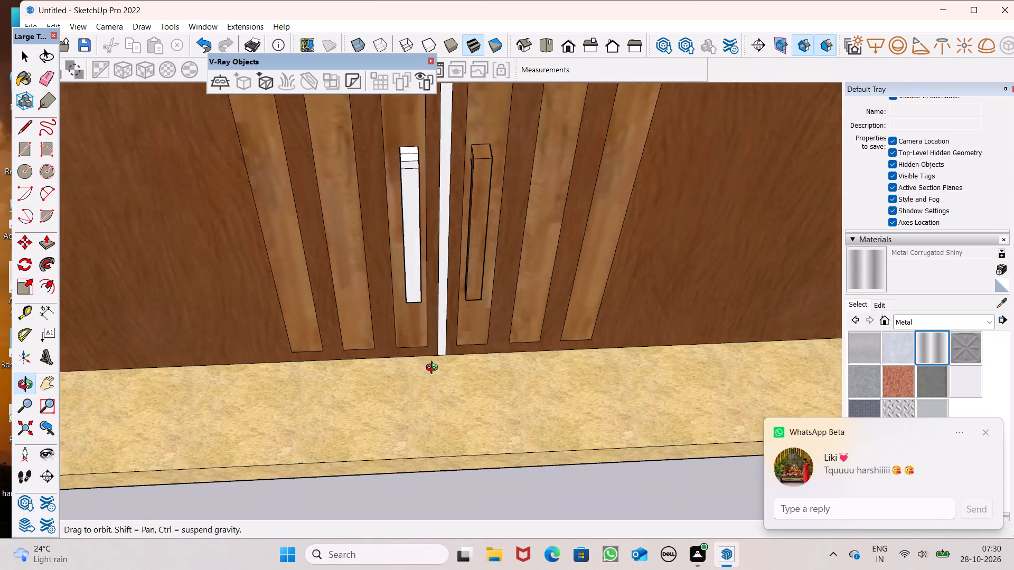
middle_click_drag(434, 369, 434, 377)
scroll(393, 208, "up", 12)
left_click(411, 150)
left_click_drag(417, 158, 422, 163)
left_click_drag(427, 170, 428, 172)
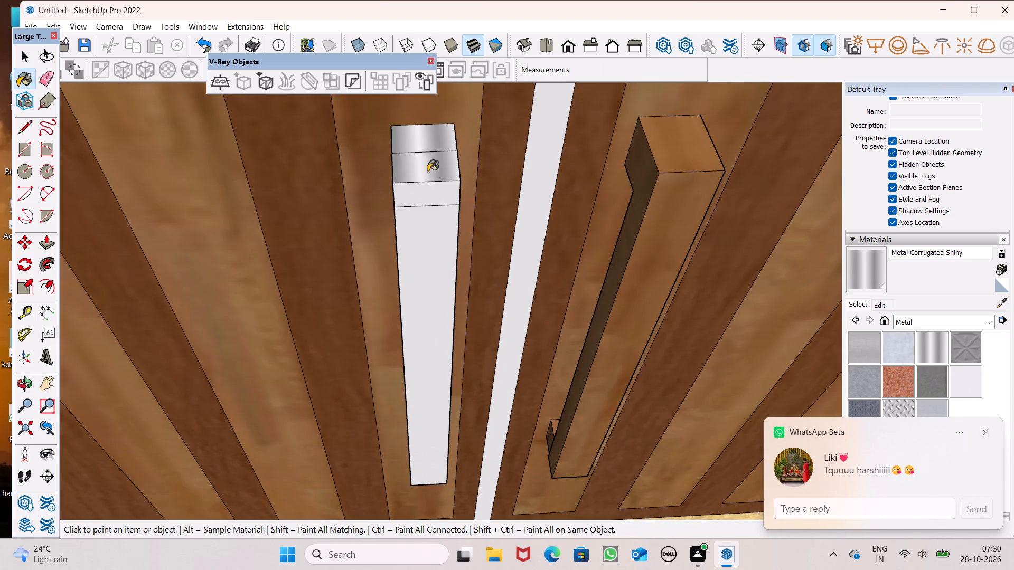
left_click_drag(428, 172, 428, 177)
left_click_drag(428, 184, 432, 192)
left_click_drag(435, 193, 436, 202)
left_click(438, 216)
Paint the top and front faces of the left-hand gate's right handle with Metal Corrugated Shiny.
scroll(439, 183, "down", 6)
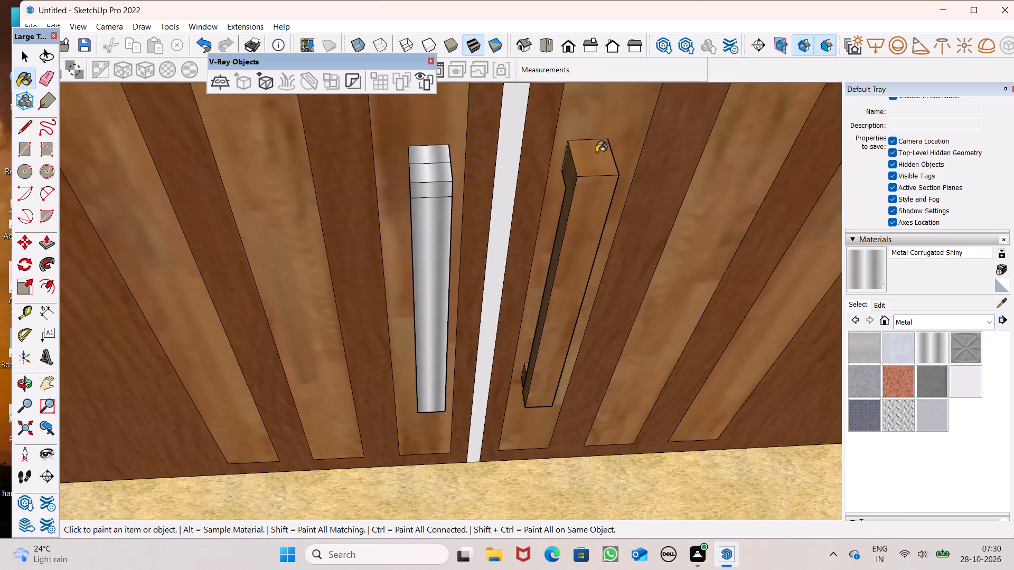
left_click(584, 167)
left_click(584, 196)
Erase the leftover dividing edges on the upper end of the left-hand gate's left handle.
middle_click_drag(545, 207, 808, 90)
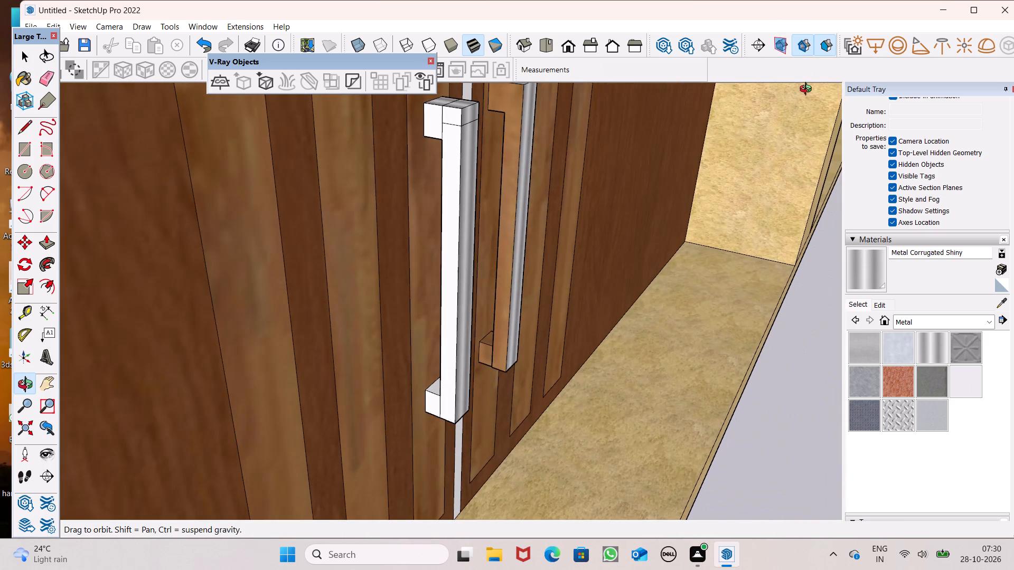
middle_click_drag(808, 90, 808, 91)
left_click_drag(46, 78, 68, 93)
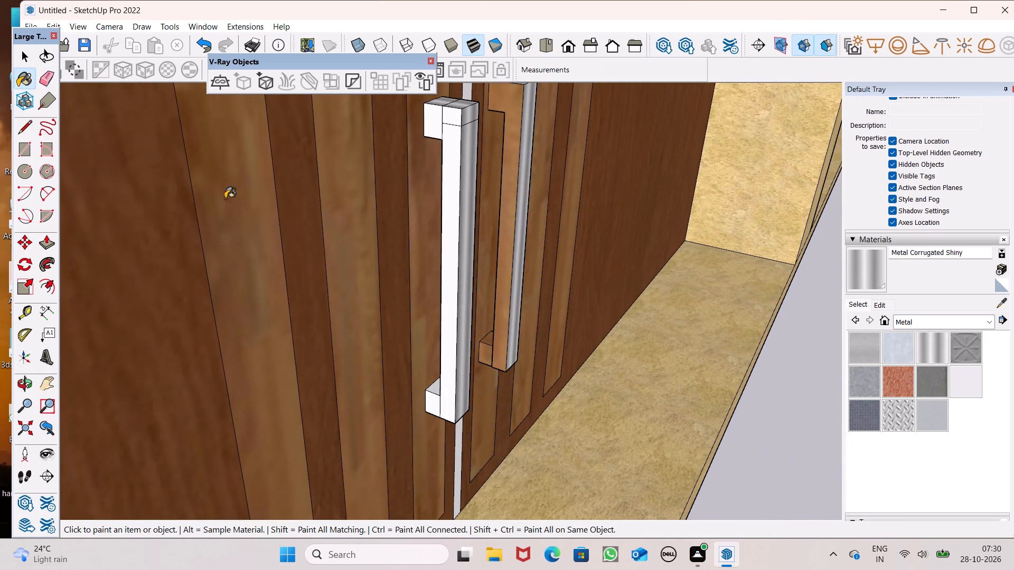
scroll(328, 306, "down", 7)
scroll(409, 213, "up", 7)
left_click(50, 77)
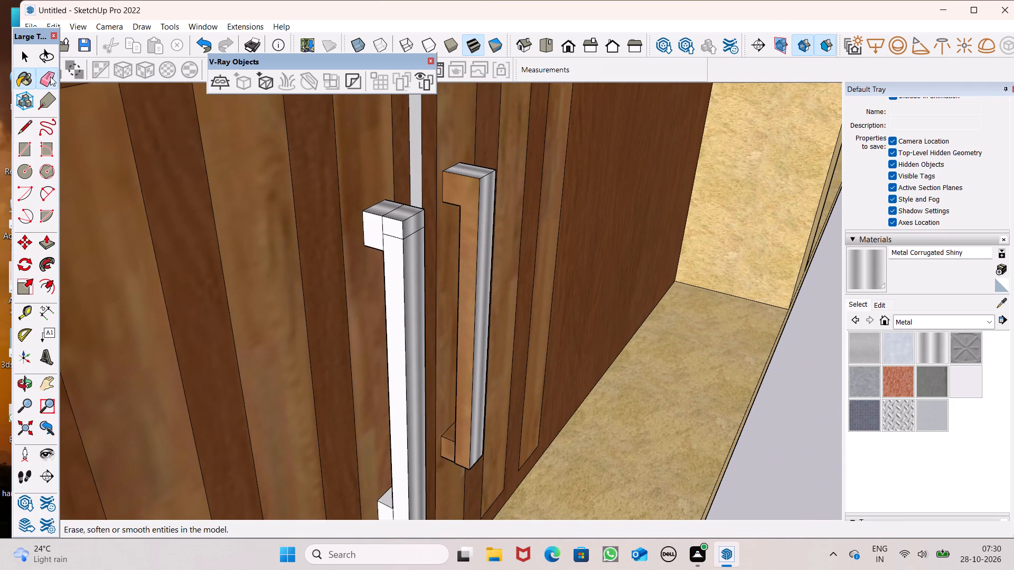
scroll(355, 183, "up", 7)
left_click_drag(400, 221, 410, 227)
left_click_drag(389, 250, 396, 254)
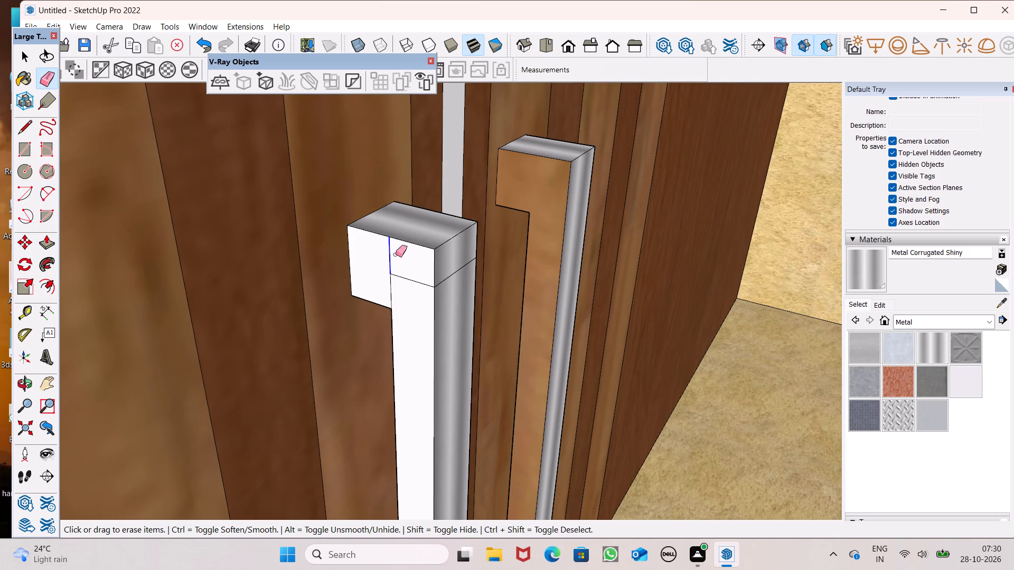
left_click_drag(396, 254, 389, 283)
left_click_drag(462, 268, 460, 273)
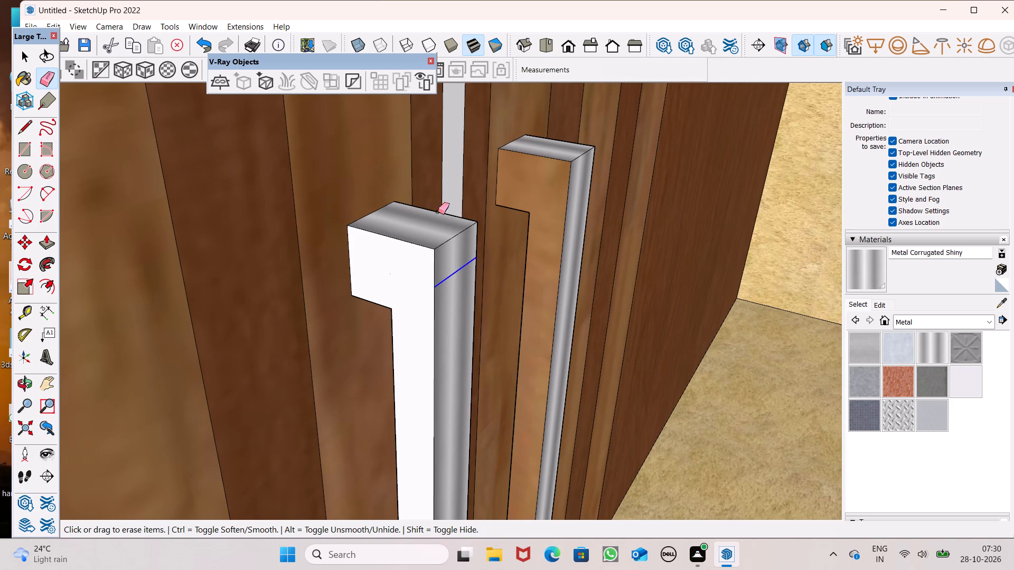
Paint the left side faces of both handles on the left-hand gate with Metal Corrugated Shiny.
scroll(415, 211, "down", 7)
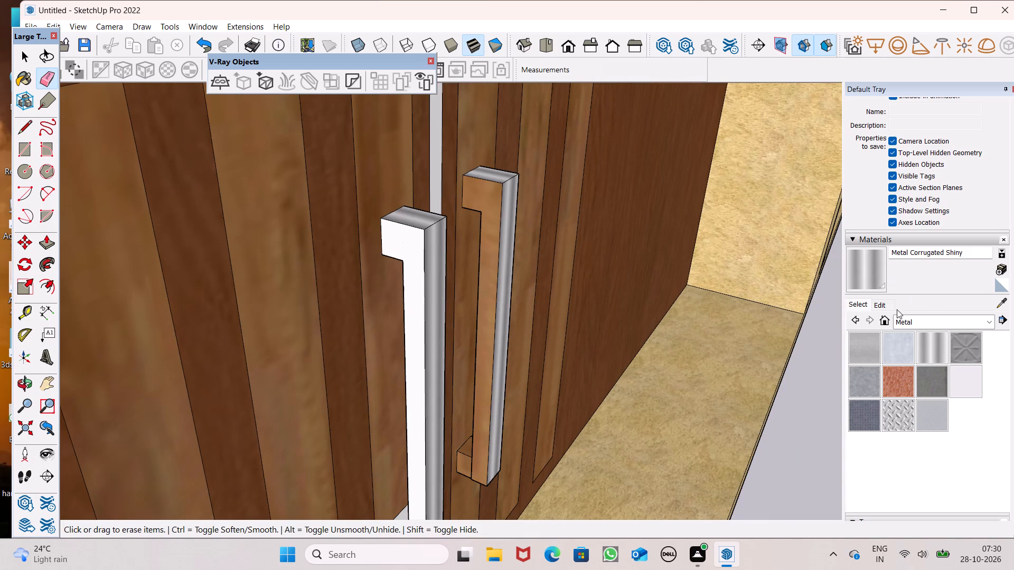
left_click_drag(858, 286, 853, 283)
left_click(481, 194)
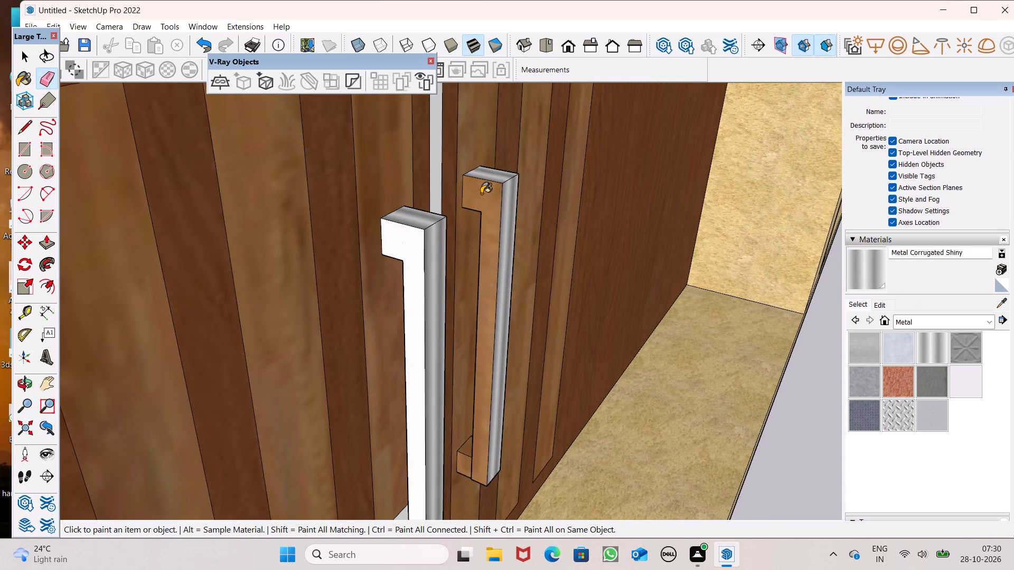
left_click(401, 243)
Paint the right side face and lower bracket of the left-hand gate's right handle with Metal Corrugated Shiny.
scroll(406, 127, "down", 8)
middle_click_drag(433, 286, 567, 236)
middle_click_drag(539, 261, 3, 273)
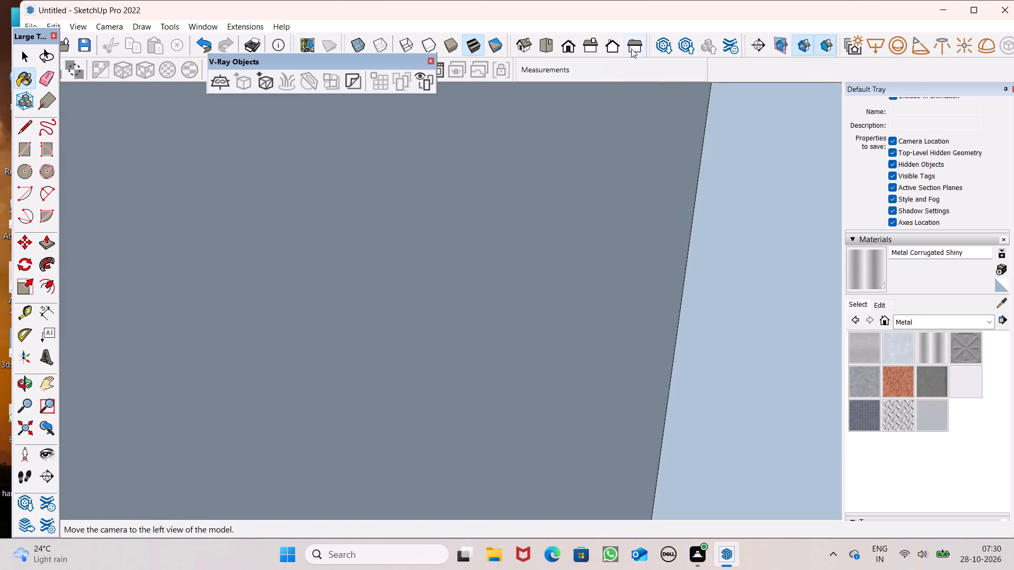
left_click(574, 46)
scroll(508, 150, "down", 20)
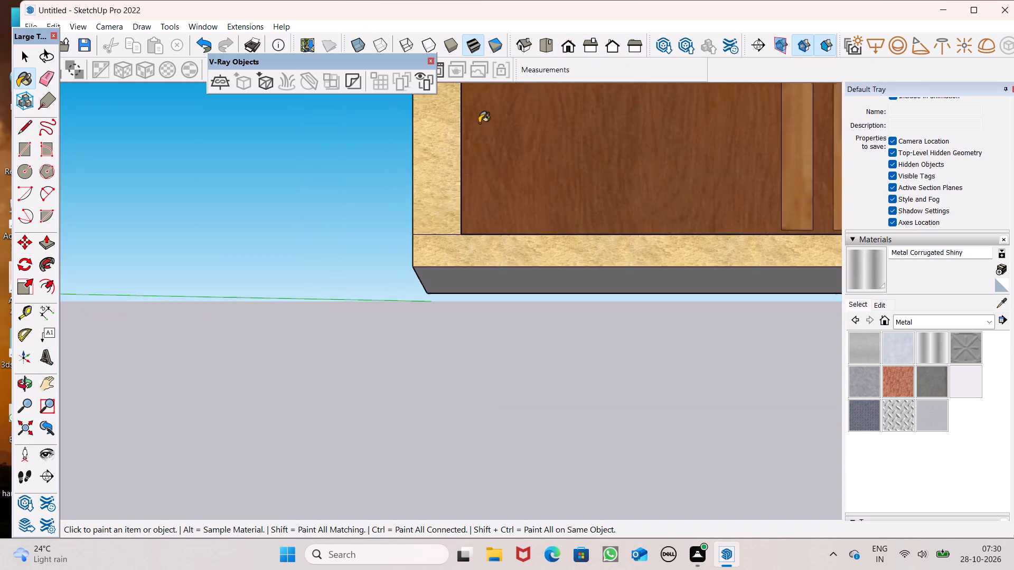
scroll(479, 123, "down", 15)
middle_click_drag(482, 301, 307, 358)
scroll(471, 273, "up", 6)
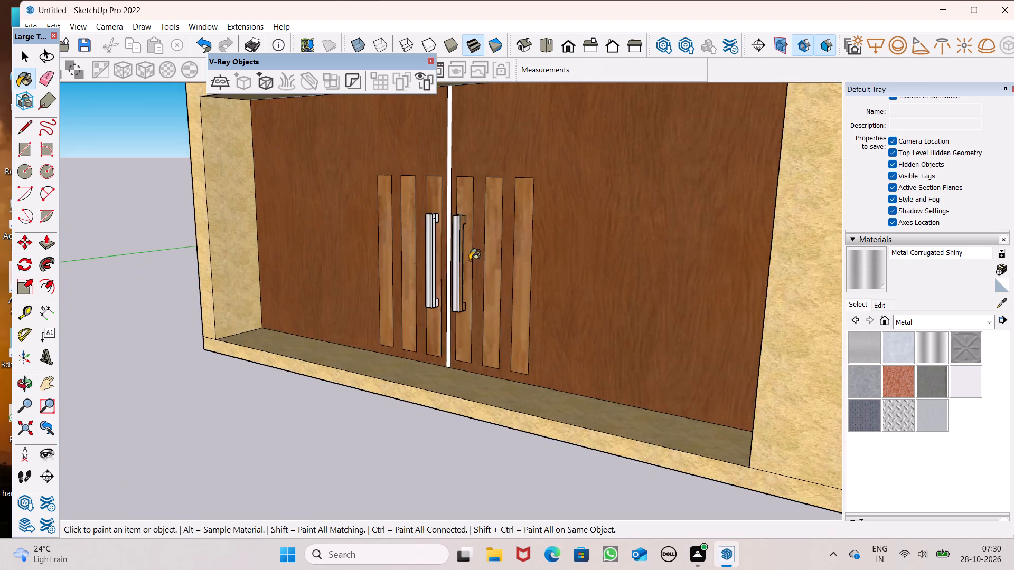
scroll(470, 260, "up", 10)
middle_click_drag(449, 347, 379, 370)
scroll(381, 370, "up", 1)
scroll(466, 360, "up", 6)
left_click(461, 362)
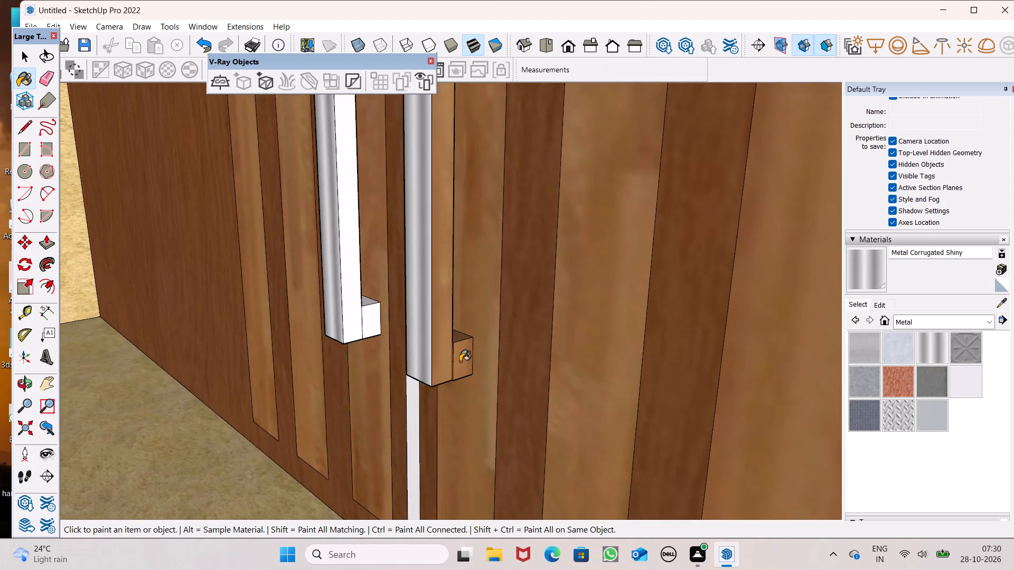
left_click(445, 361)
left_click(455, 339)
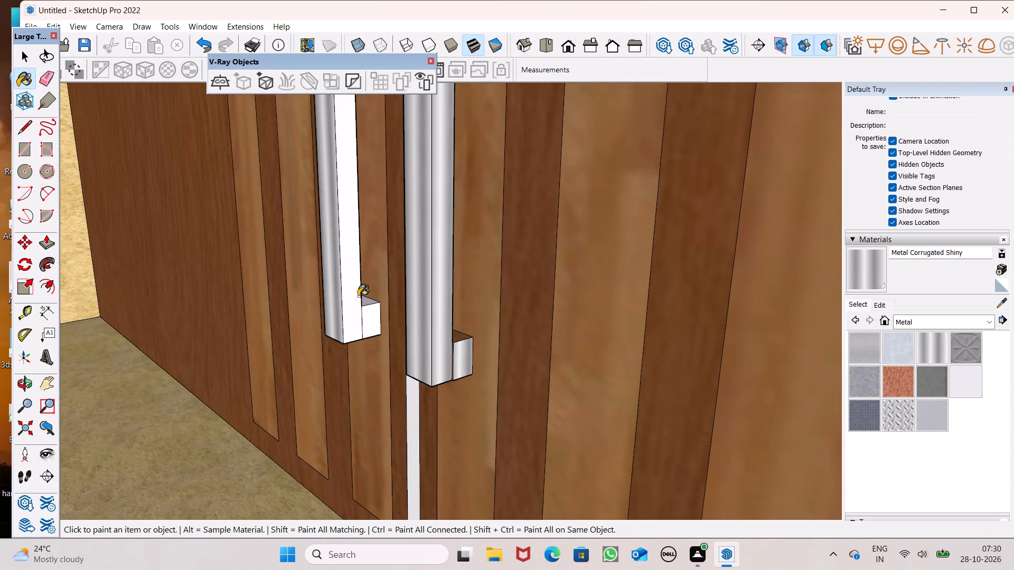
Paint the right side face and both brackets of the left-hand gate's left handle with Metal Corrugated Shiny.
left_click(371, 302)
left_click(348, 301)
left_click(367, 310)
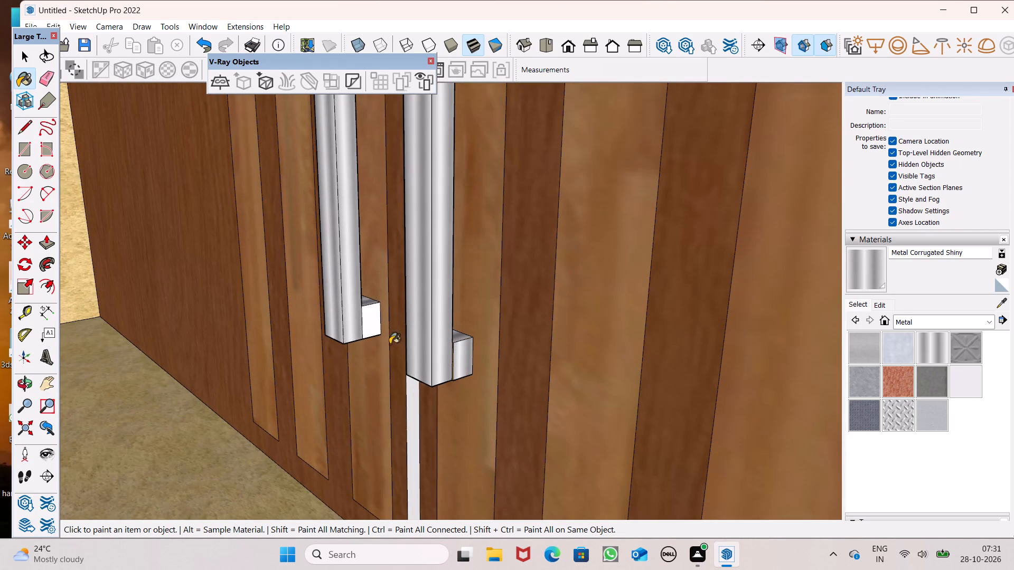
scroll(392, 347, "down", 12)
scroll(357, 265, "up", 14)
middle_click(386, 207)
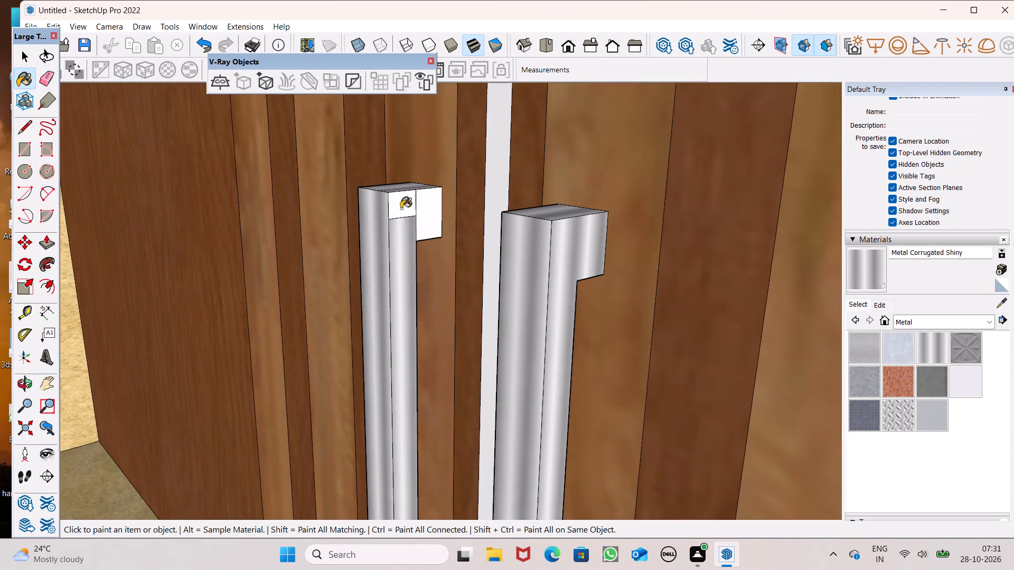
left_click_drag(400, 208, 407, 208)
left_click(427, 204)
Paint the upward-facing lower end faces of both left-hand gate handles and their brackets with Metal Corrugated Shiny.
scroll(427, 210, "down", 8)
middle_click_drag(437, 268, 596, 27)
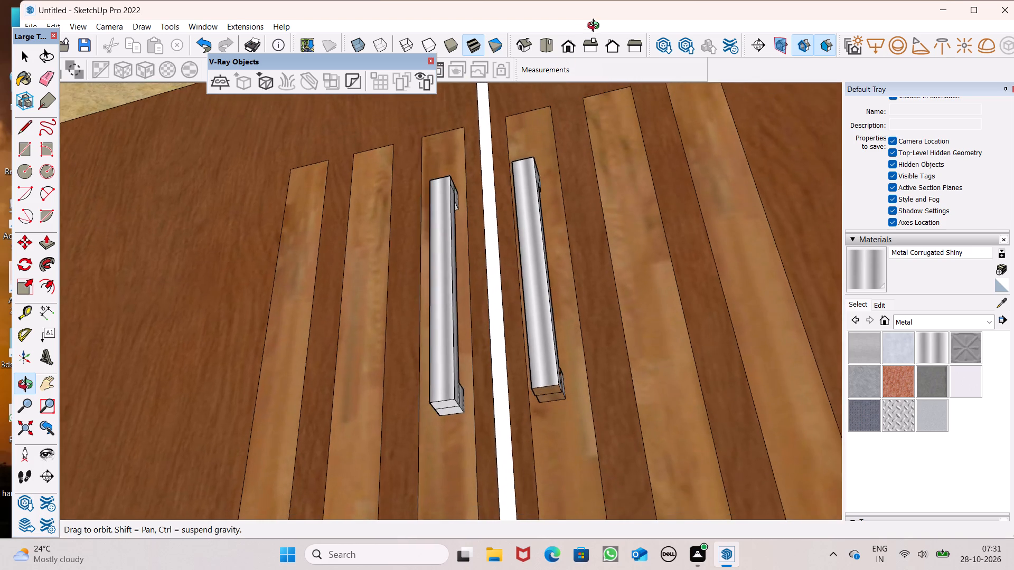
middle_click_drag(596, 27, 603, 21)
scroll(603, 21, "up", 1)
middle_click_drag(485, 298, 545, 239)
scroll(466, 387, "up", 2)
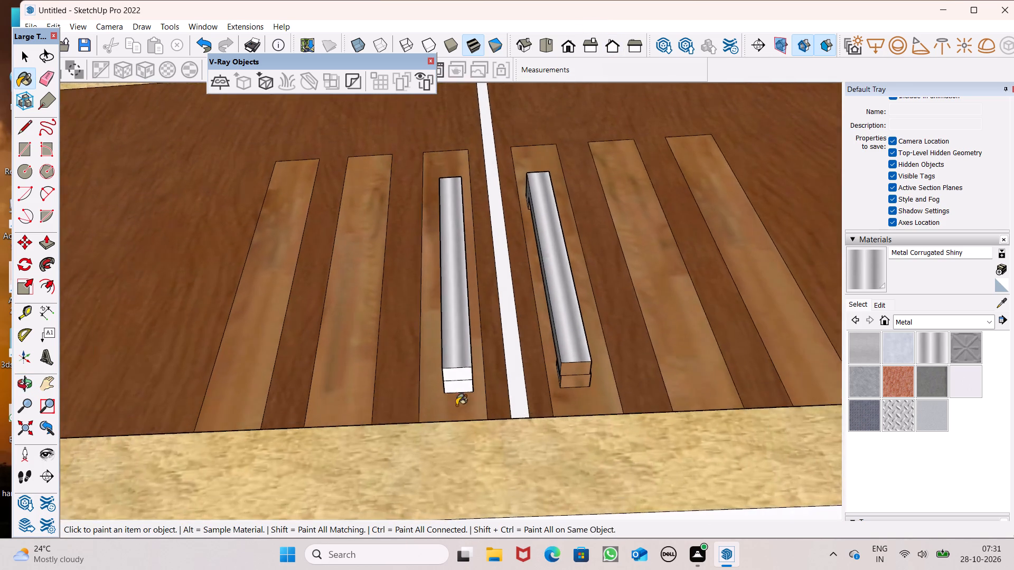
scroll(456, 405, "up", 5)
left_click(451, 351)
left_click(451, 359)
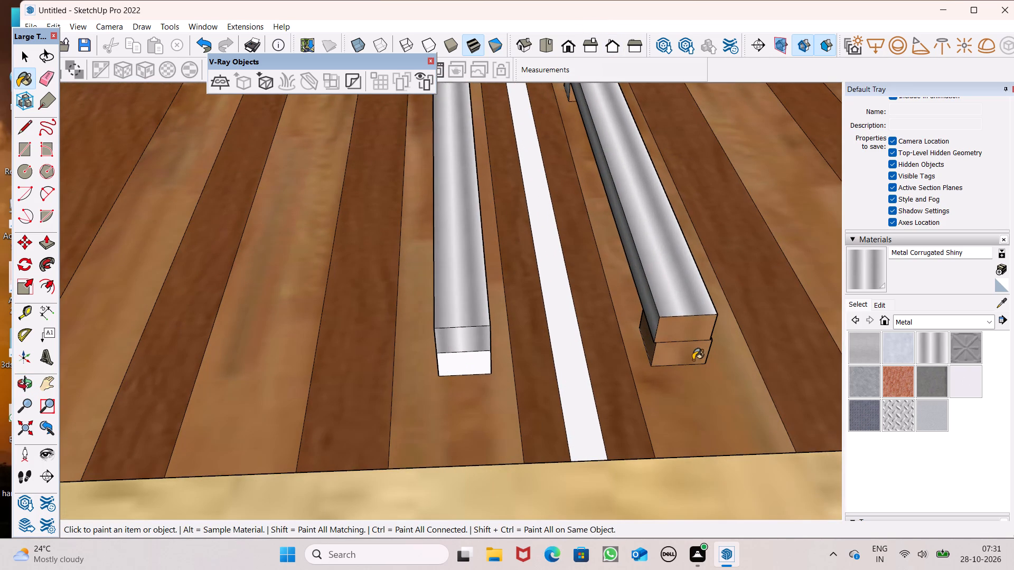
left_click_drag(674, 321, 678, 332)
left_click(679, 355)
left_click(650, 338)
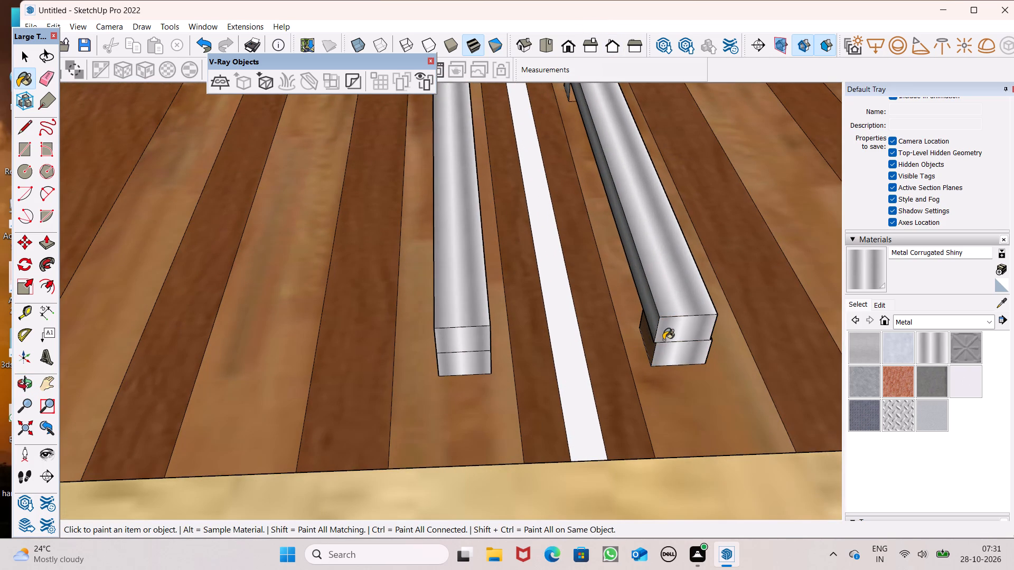
Paint the gate-facing rear faces of both left-hand gate handles with Metal Corrugated Shiny.
scroll(663, 339, "down", 3)
middle_click_drag(761, 379, 546, 484)
scroll(548, 485, "up", 1)
scroll(529, 269, "down", 15)
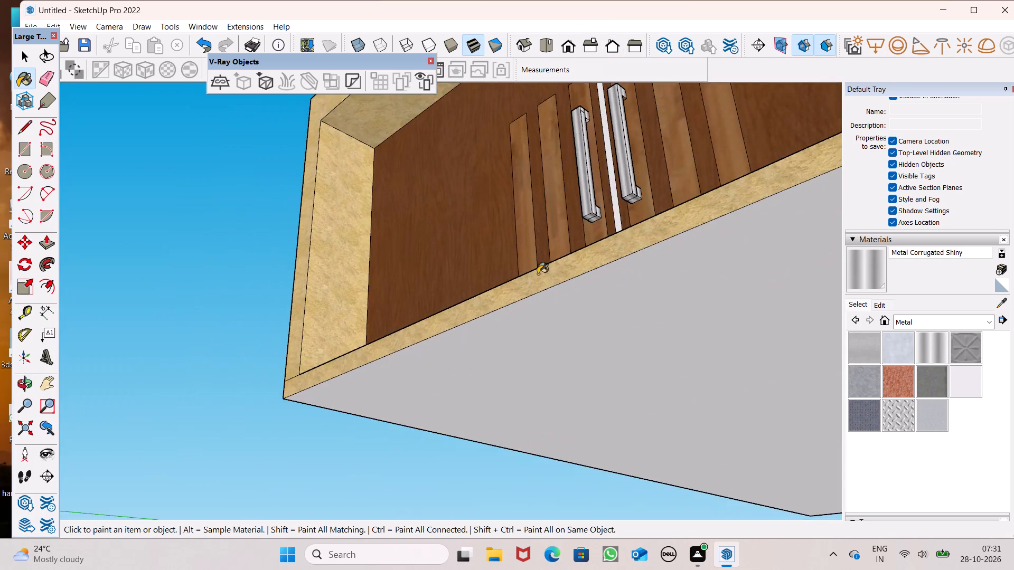
middle_click_drag(566, 274, 586, 498)
scroll(583, 496, "up", 1)
middle_click_drag(630, 372, 1011, 307)
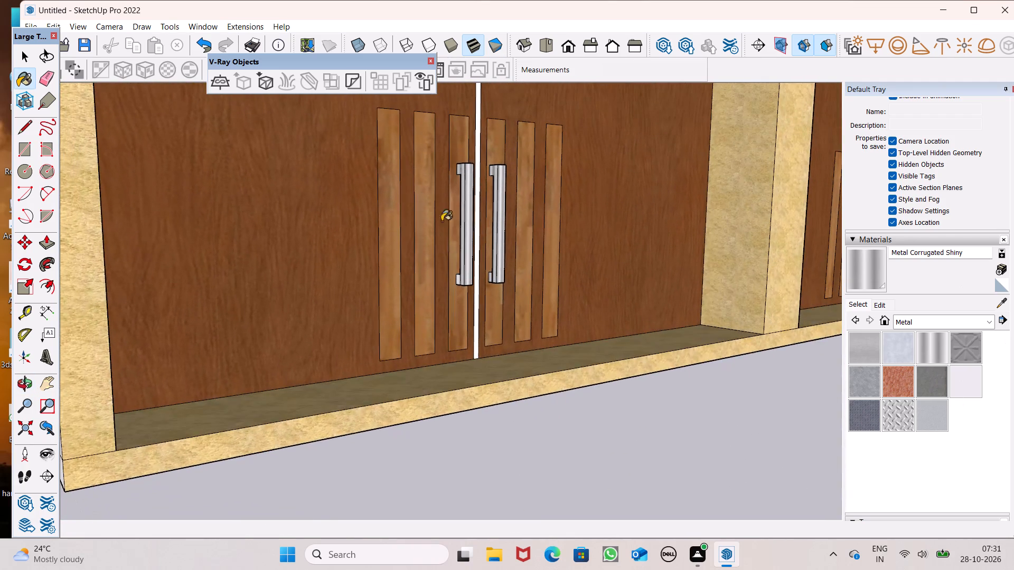
scroll(512, 211, "up", 8)
scroll(542, 267, "up", 1)
middle_click_drag(542, 267, 0, 417)
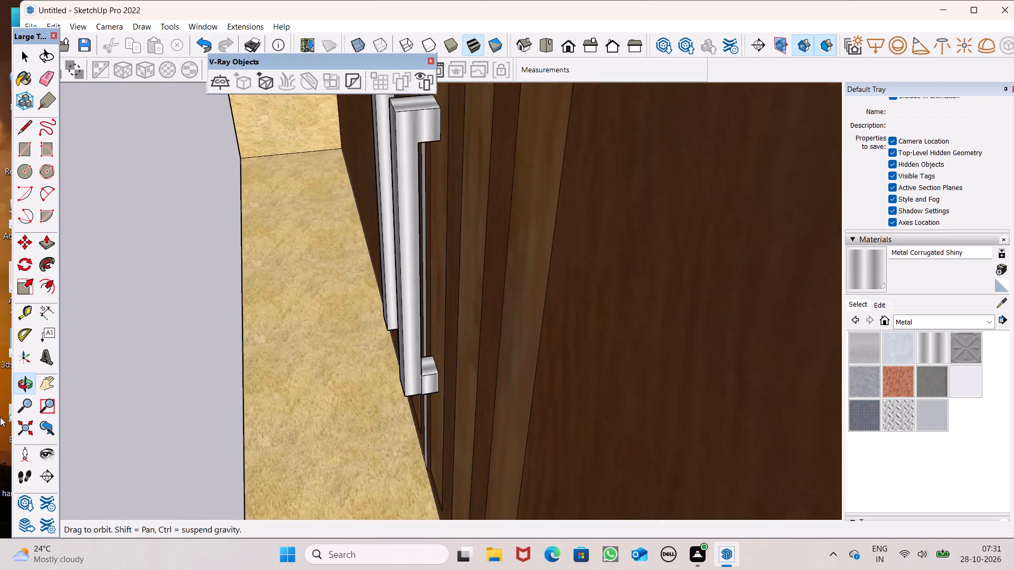
middle_click_drag(0, 417, 0, 419)
scroll(247, 384, "up", 7)
middle_click_drag(568, 378, 421, 357)
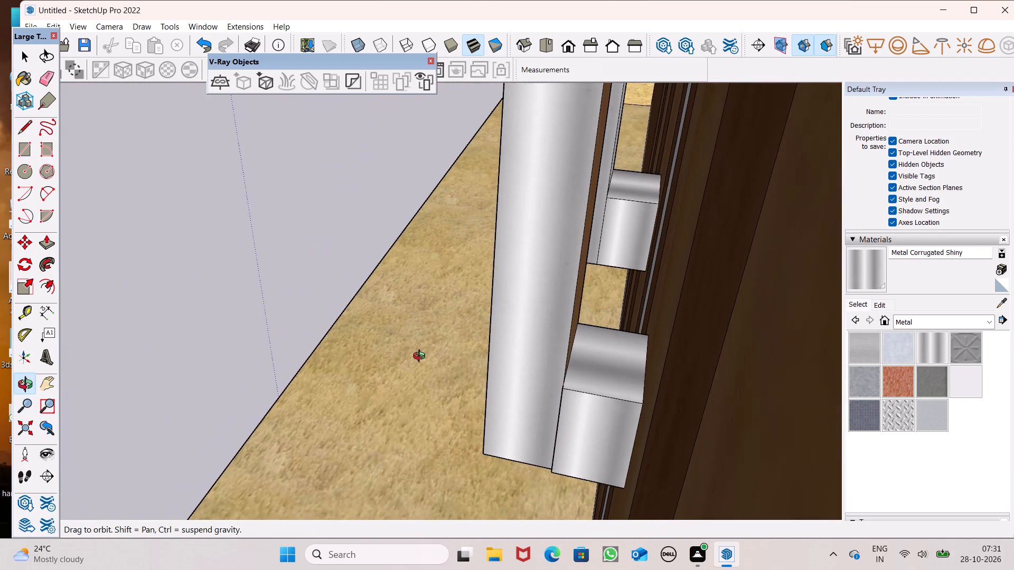
middle_click_drag(421, 357, 421, 359)
scroll(565, 312, "up", 5)
left_click(582, 302)
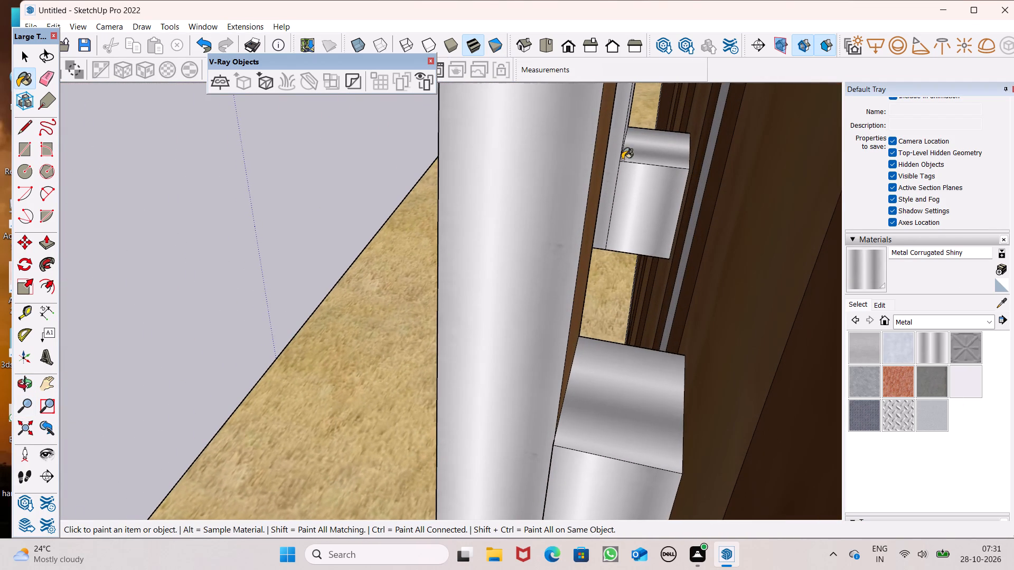
scroll(631, 147, "up", 6)
left_click(628, 103)
scroll(628, 103, "up", 8)
scroll(619, 121, "down", 3)
left_click(519, 208)
scroll(519, 208, "down", 3)
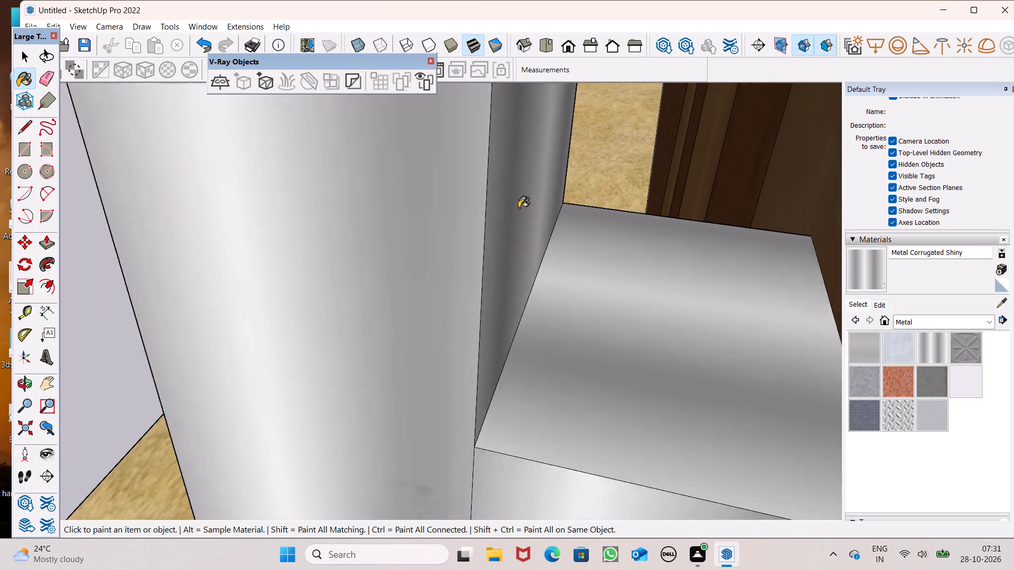
scroll(519, 208, "down", 5)
left_click(514, 277)
left_click(603, 353)
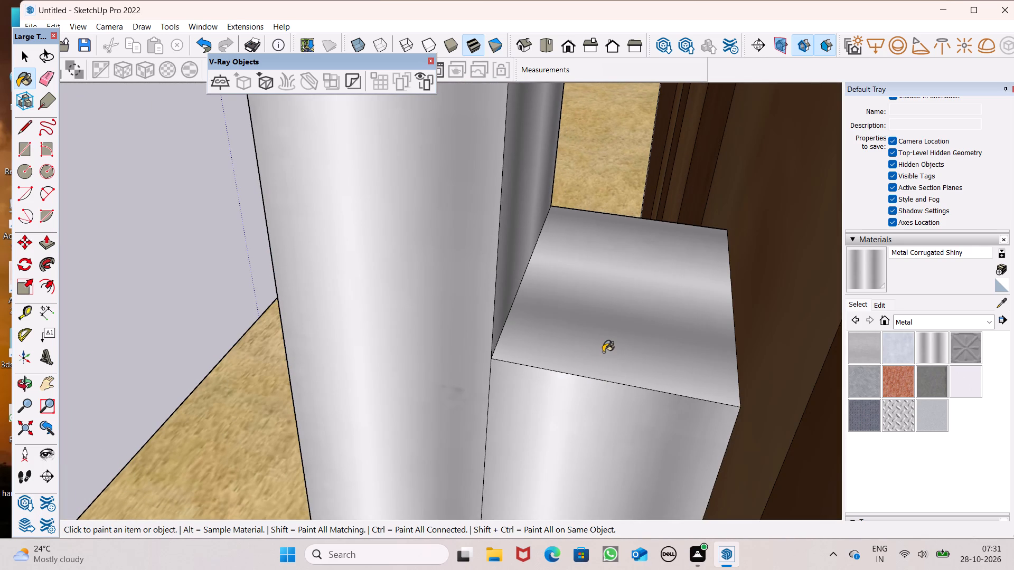
Paint the top, left side and front faces of the right-hand gate's left handle and upper bracket with Metal Corrugated Shiny.
middle_click_drag(480, 360, 846, 292)
scroll(323, 343, "down", 7)
scroll(421, 282, "down", 9)
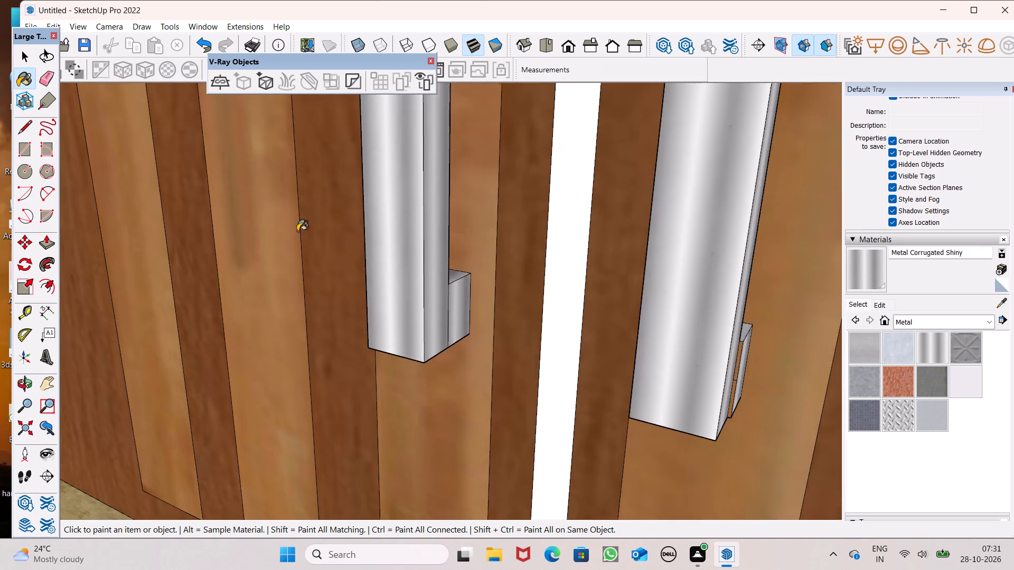
scroll(297, 231, "down", 4)
scroll(283, 279, "down", 20)
scroll(274, 277, "down", 7)
middle_click_drag(274, 282, 312, 287)
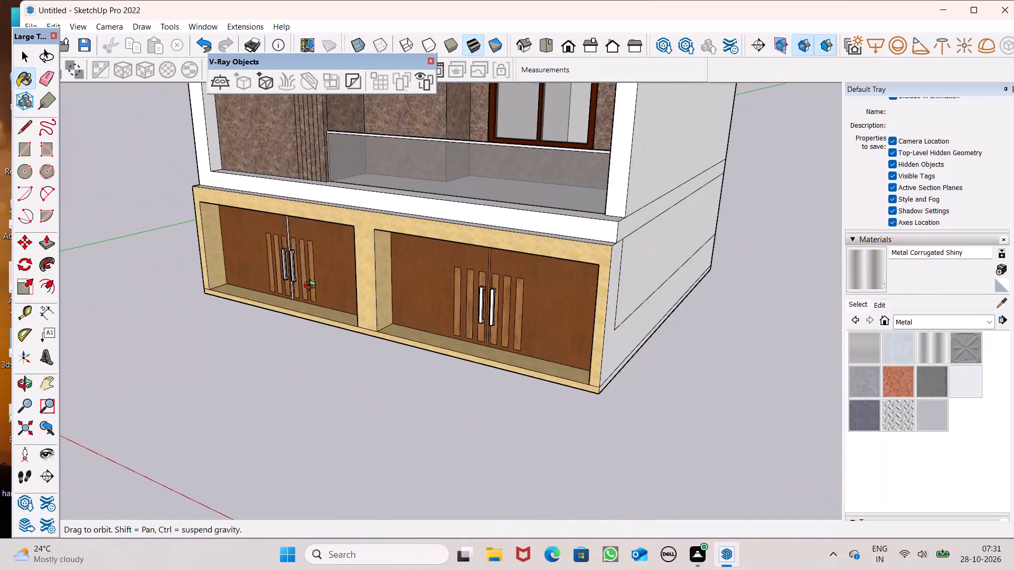
middle_click_drag(312, 287, 443, 277)
scroll(487, 271, "up", 9)
scroll(548, 288, "up", 1)
middle_click_drag(548, 288, 588, 347)
scroll(592, 356, "up", 11)
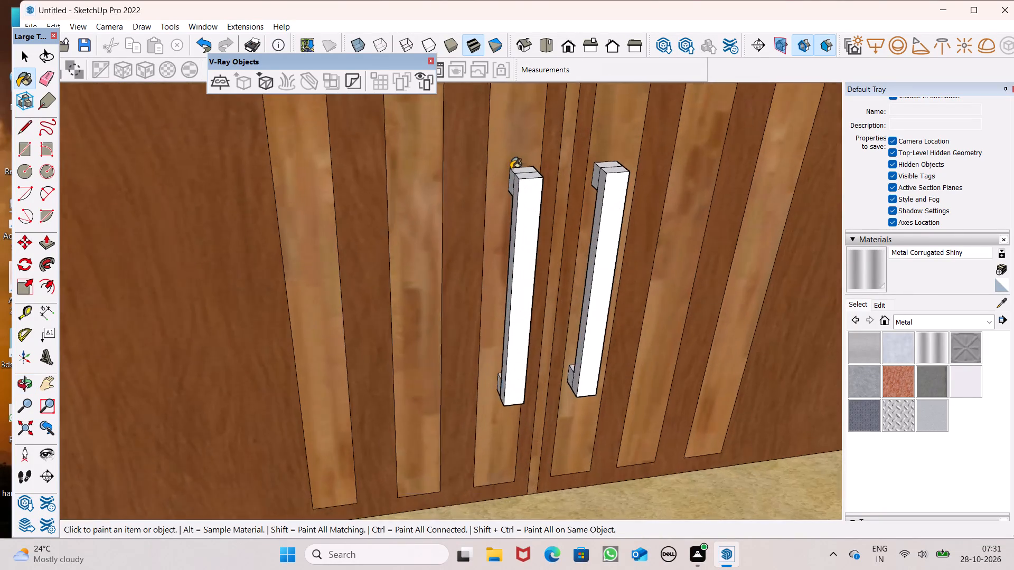
scroll(511, 169, "up", 3)
middle_click(511, 169)
scroll(546, 167, "up", 5)
left_click(523, 175)
left_click(528, 182)
left_click(525, 168)
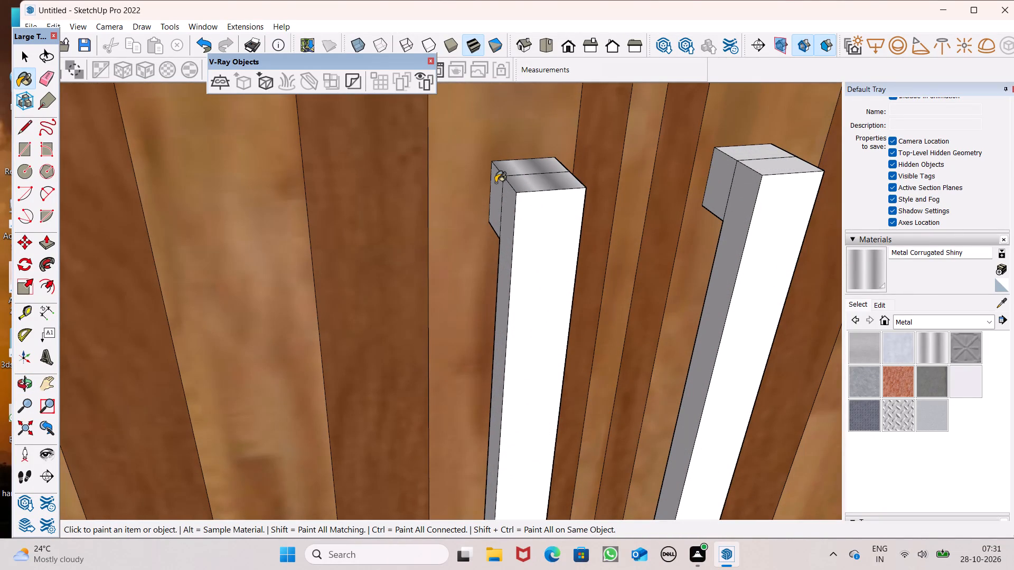
left_click(501, 183)
left_click(516, 191)
left_click_drag(496, 185, 501, 185)
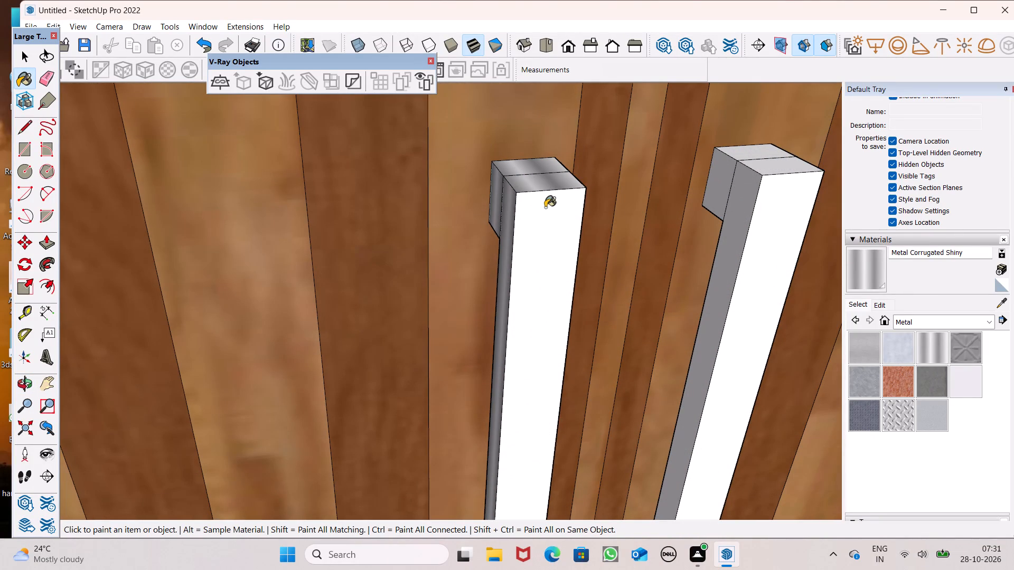
left_click(544, 210)
Paint the top, left side and front faces of the right-hand gate's right handle and upper bracket with Metal Corrugated Shiny.
left_click(772, 157)
left_click(766, 167)
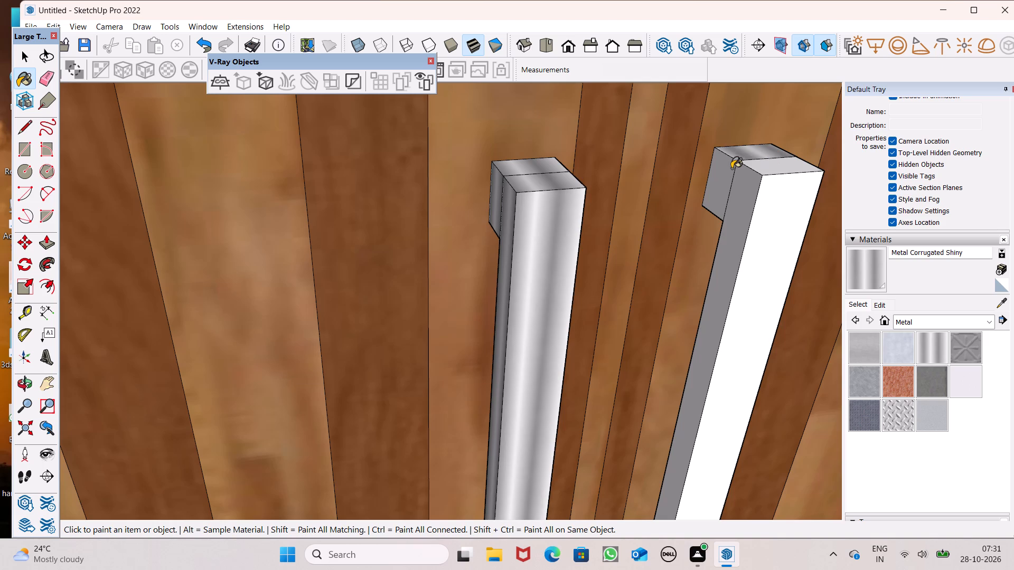
left_click(731, 168)
left_click_drag(745, 175, 750, 181)
left_click(778, 195)
Paint the left side and upward-facing faces of both lower handle brackets on the right-hand gate with Metal Corrugated Shiny.
scroll(658, 123, "down", 14)
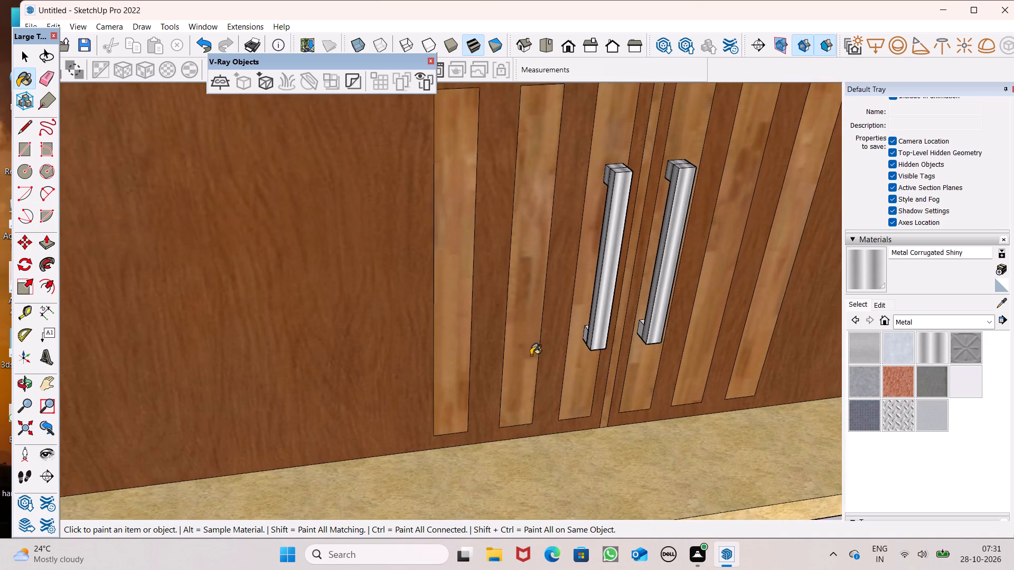
middle_click_drag(531, 350, 656, 329)
scroll(611, 292, "up", 8)
middle_click_drag(582, 328, 561, 351)
scroll(494, 334, "up", 8)
left_click(572, 248)
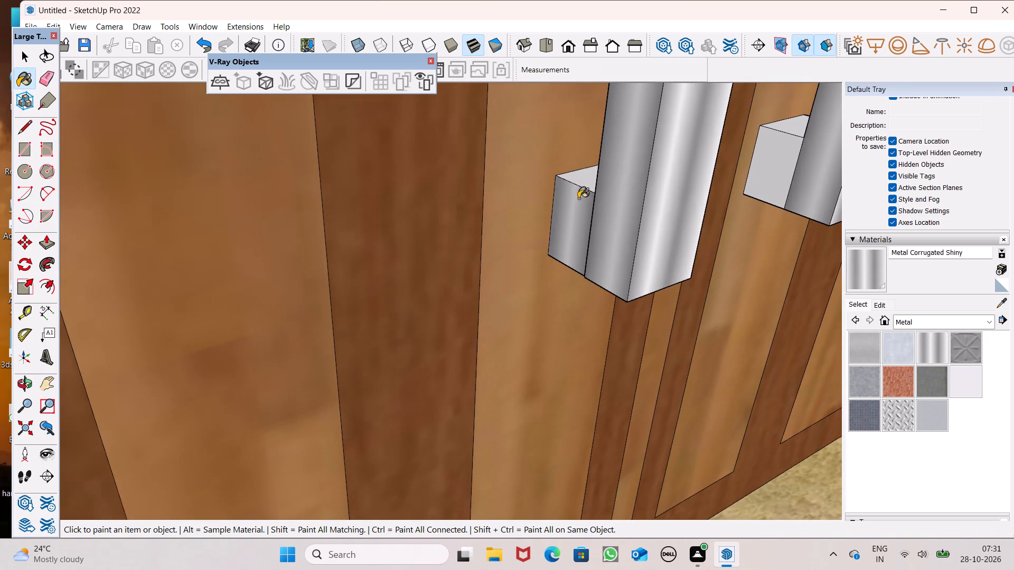
left_click(587, 169)
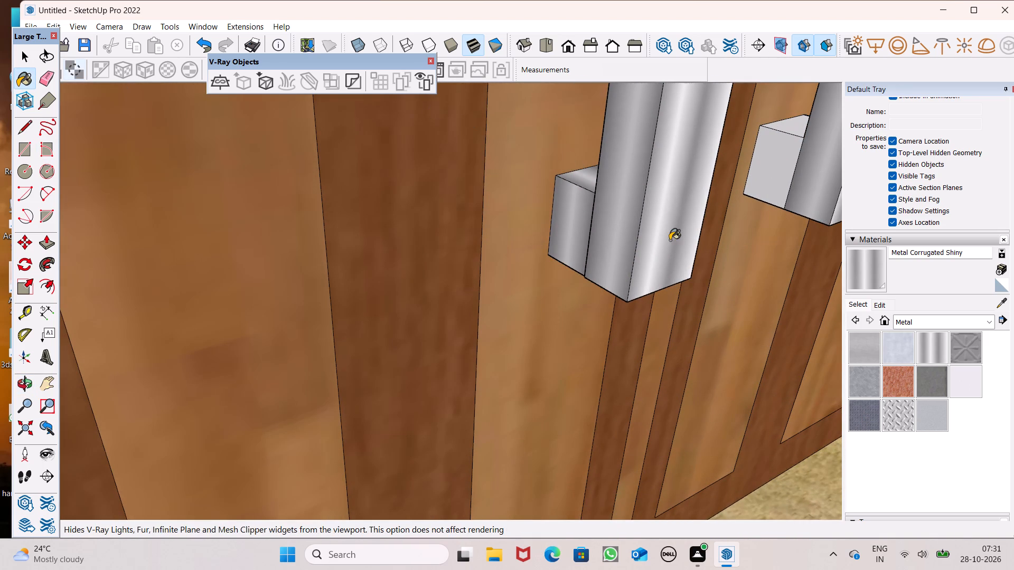
left_click(800, 120)
left_click(791, 135)
scroll(677, 145, "down", 7)
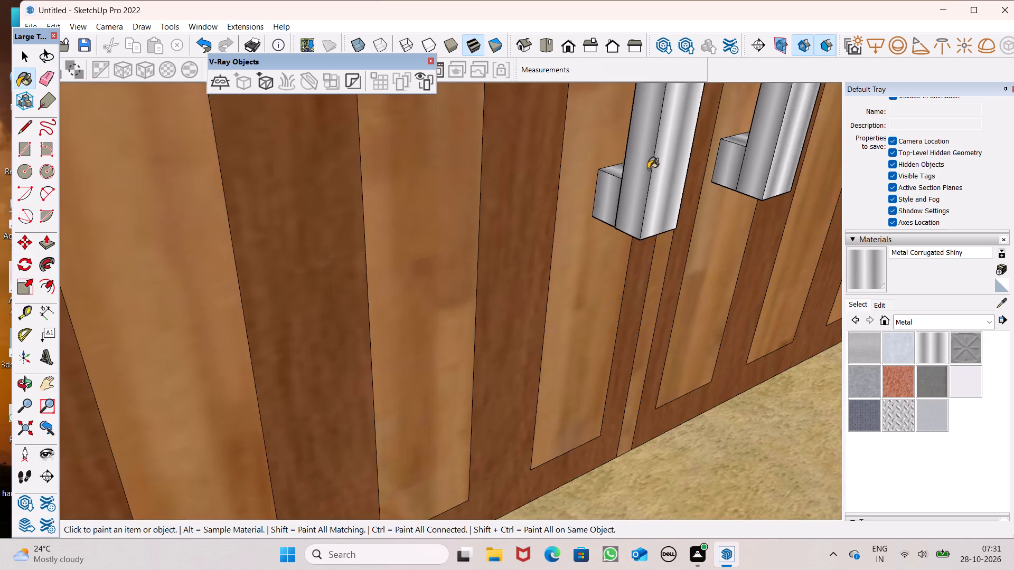
scroll(644, 173, "down", 5)
Paint the right side faces of both right-hand gate handles and their upper and lower brackets with Metal Corrugated Shiny.
middle_click_drag(676, 199, 221, 204)
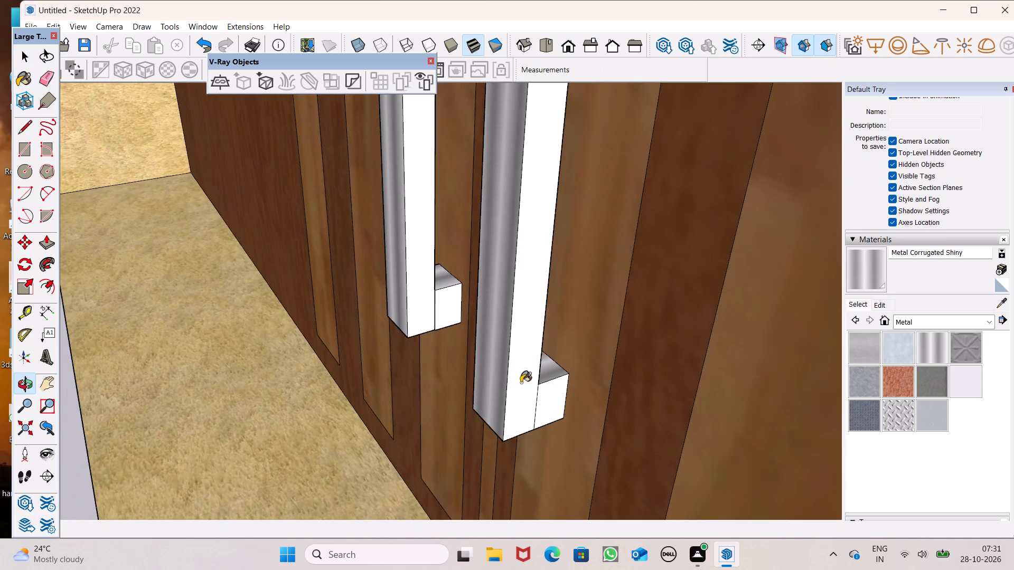
left_click_drag(524, 385, 533, 386)
left_click(559, 397)
left_click(427, 292)
left_click(445, 307)
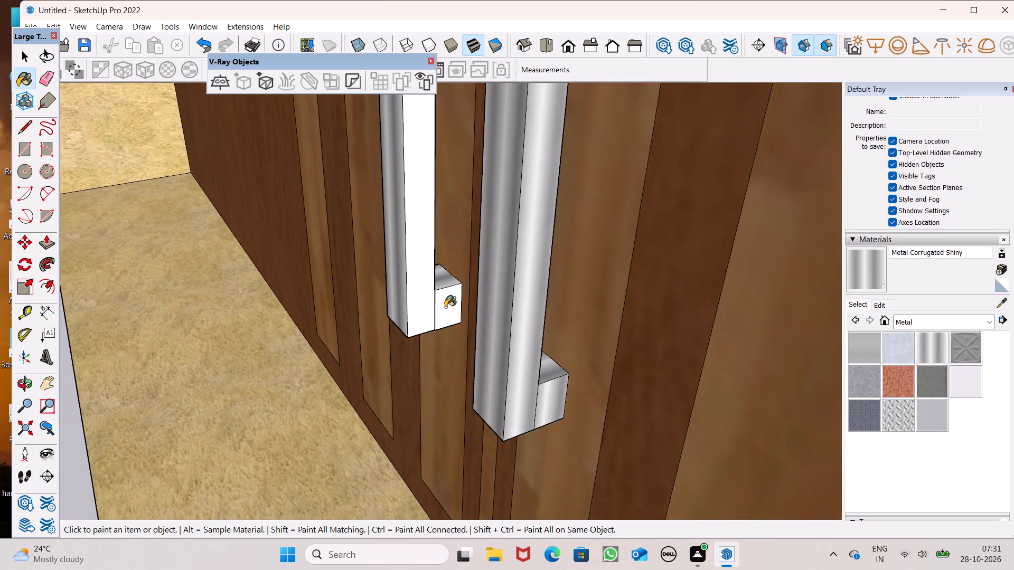
scroll(468, 358, "down", 6)
scroll(478, 260, "down", 5)
scroll(499, 173, "up", 7)
left_click(510, 166)
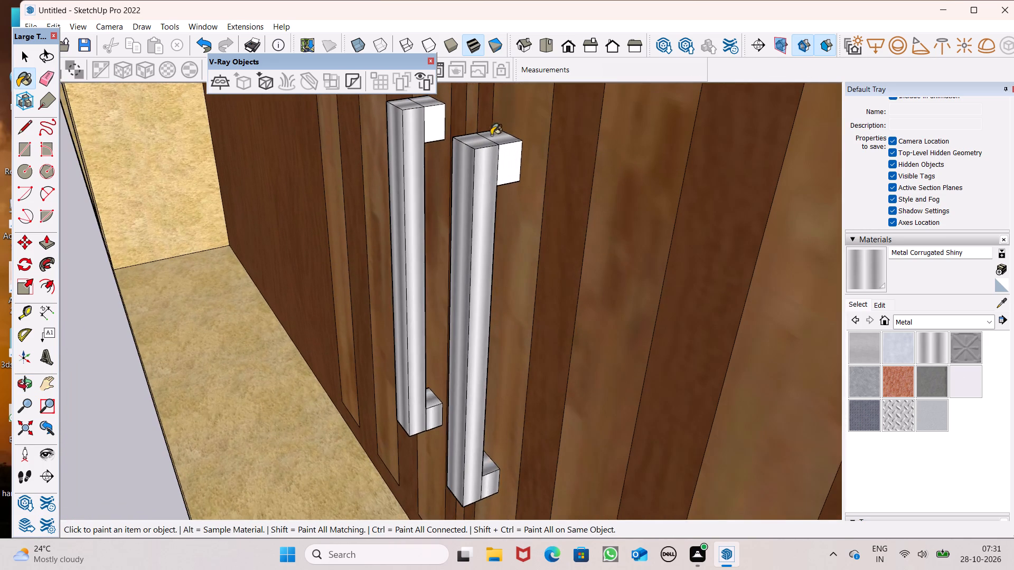
scroll(467, 127, "up", 6)
left_click(421, 122)
Paint the gate-facing rear faces of the right-hand gate's handles with Metal Corrugated Shiny.
scroll(414, 144, "down", 6)
middle_click_drag(530, 299, 420, 245)
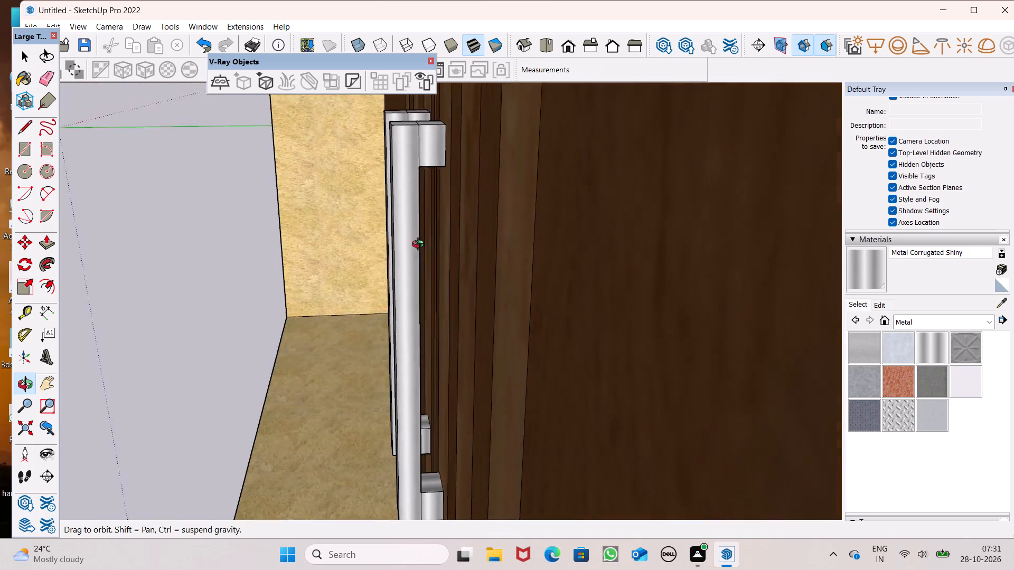
middle_click_drag(420, 245, 420, 219)
scroll(425, 271, "up", 8)
middle_click(425, 271)
scroll(413, 317, "up", 6)
middle_click(395, 350)
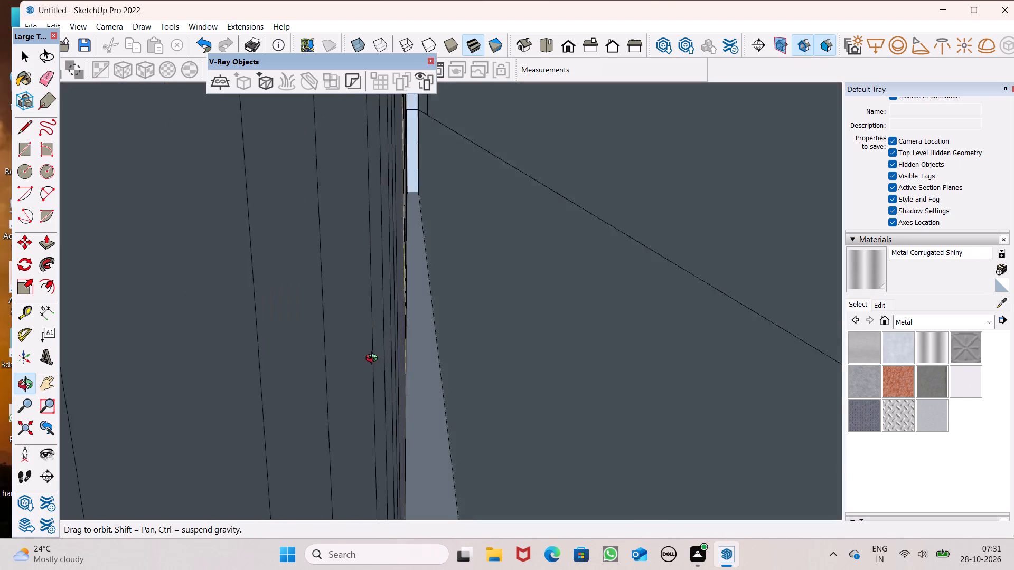
scroll(348, 367, "up", 6)
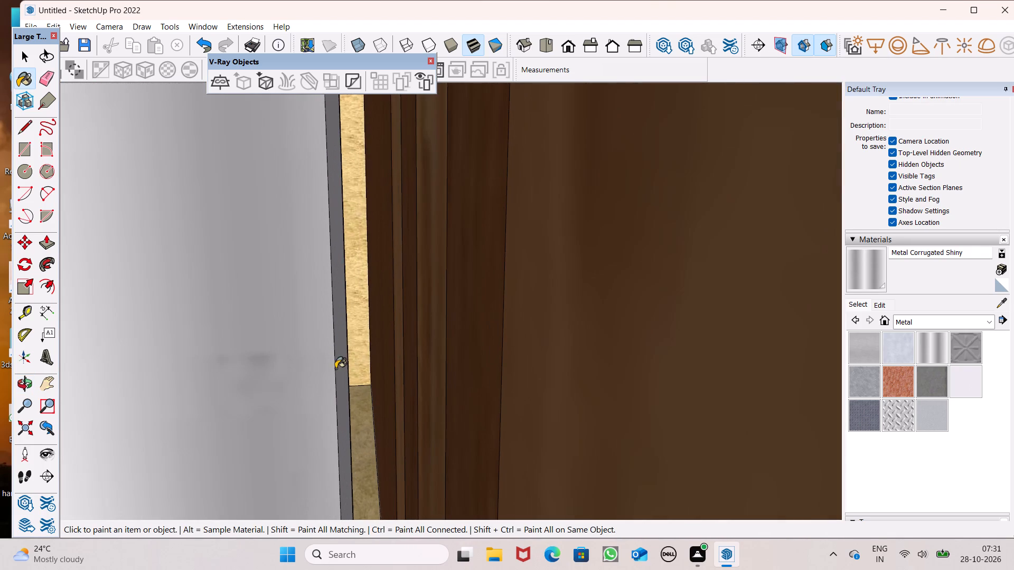
left_click(345, 359)
scroll(346, 266, "down", 6)
scroll(393, 205, "down", 15)
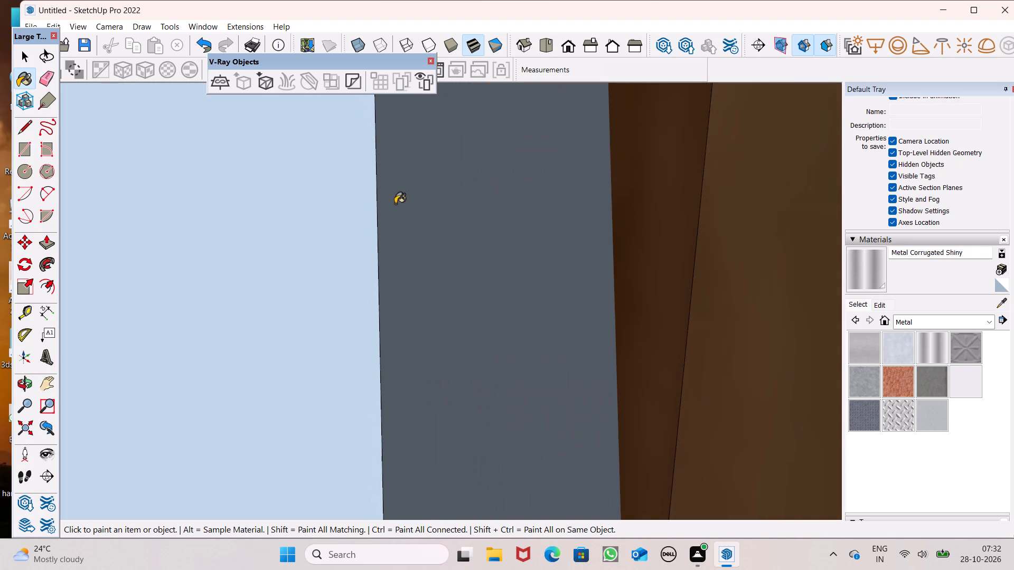
left_click(566, 50)
scroll(596, 234, "down", 7)
middle_click_drag(552, 262, 454, 302)
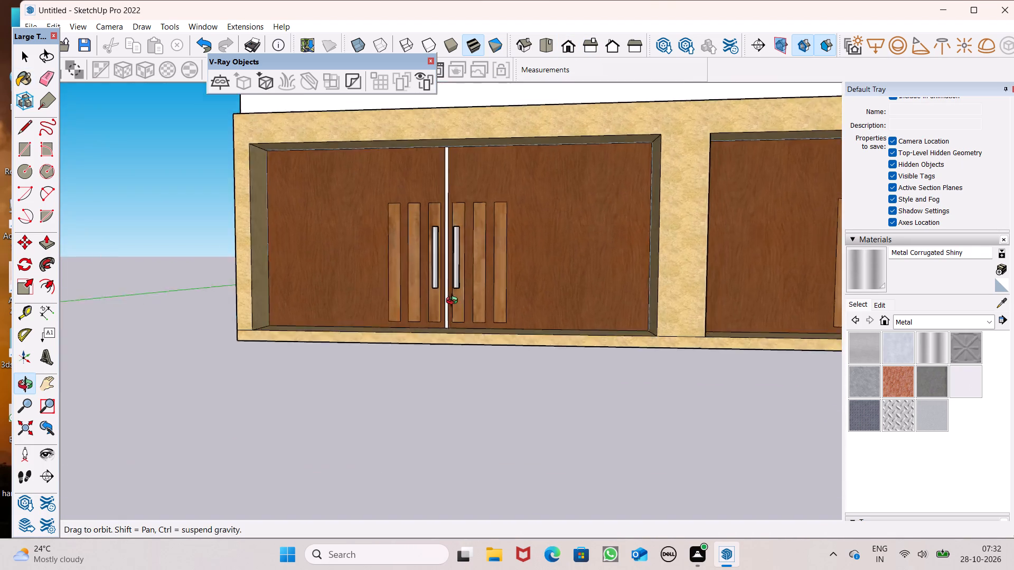
middle_click_drag(454, 302, 305, 328)
scroll(321, 275, "up", 8)
scroll(306, 258, "down", 7)
scroll(200, 236, "down", 7)
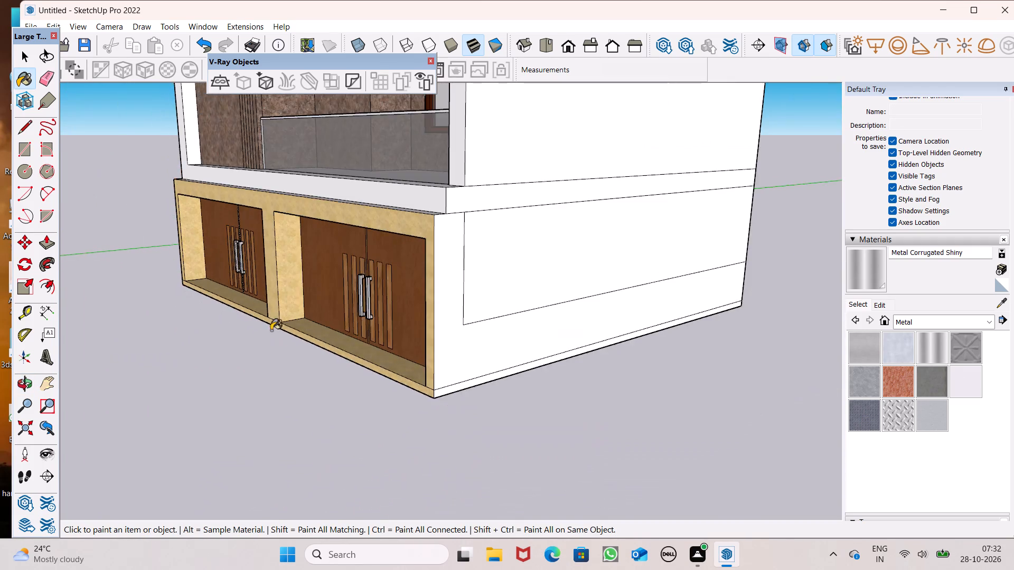
scroll(271, 330, "up", 8)
scroll(505, 321, "up", 12)
middle_click_drag(416, 299, 349, 320)
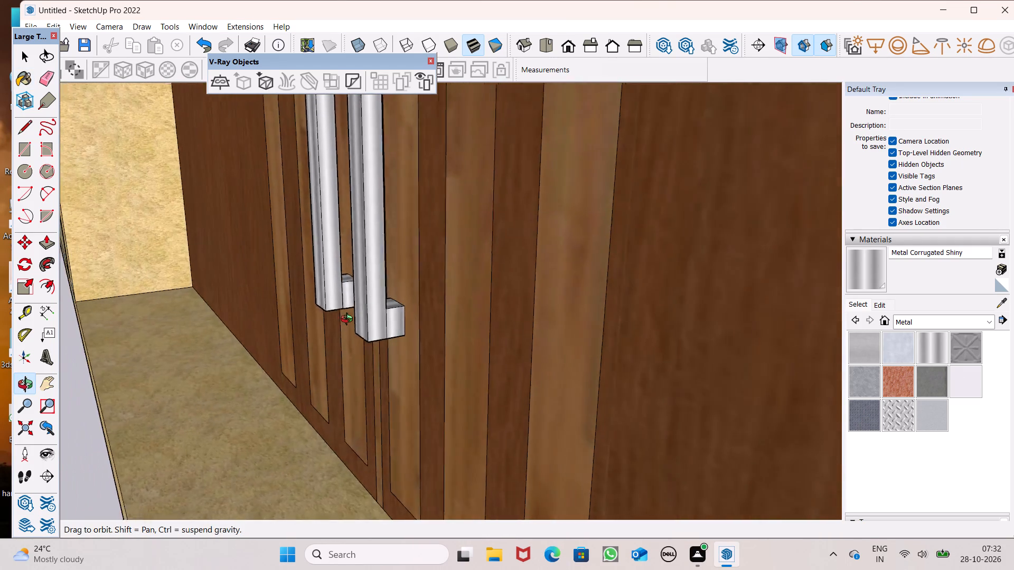
middle_click_drag(349, 320, 324, 331)
scroll(367, 288, "up", 9)
scroll(367, 234, "up", 7)
middle_click_drag(384, 283, 362, 303)
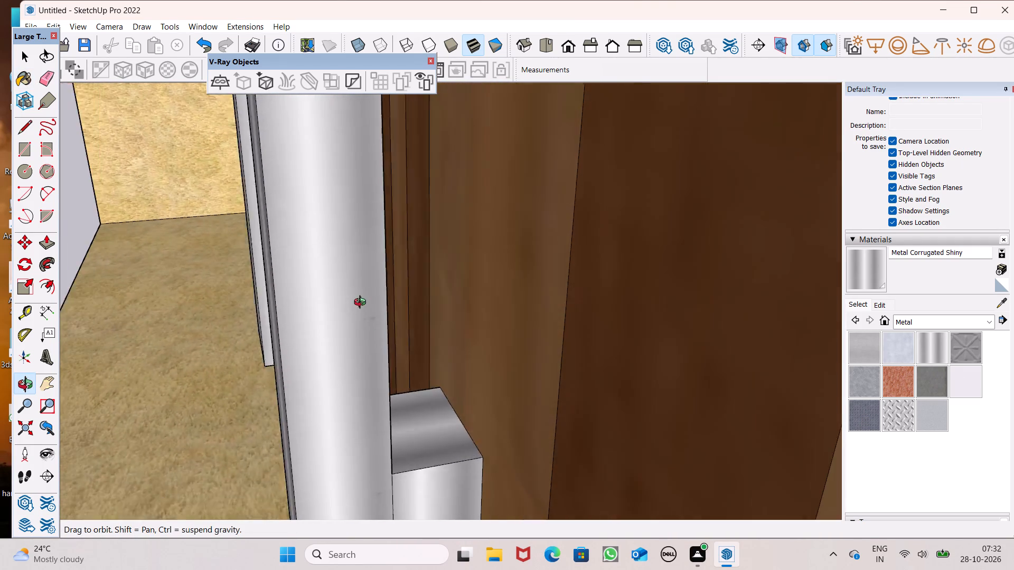
middle_click_drag(362, 303, 301, 339)
scroll(322, 320, "up", 4)
left_click(264, 332)
Recolour the Metal Corrugated Shiny material to a gold tone of RGB 193, 193, 70.
scroll(345, 316, "down", 5)
middle_click_drag(284, 341, 608, 289)
scroll(606, 292, "up", 1)
scroll(554, 245, "down", 20)
scroll(554, 245, "down", 13)
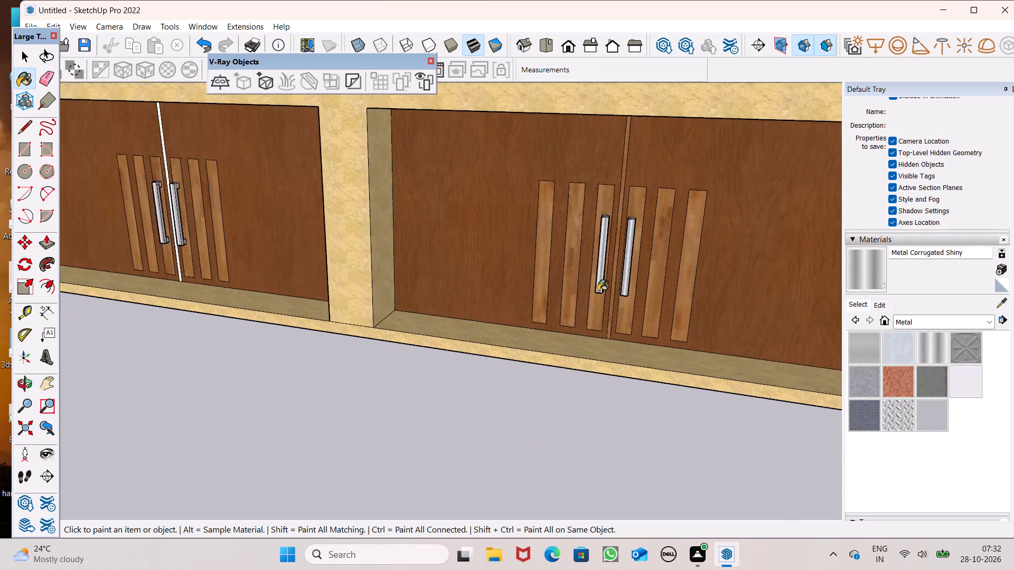
scroll(598, 291, "down", 8)
middle_click_drag(592, 306, 678, 301)
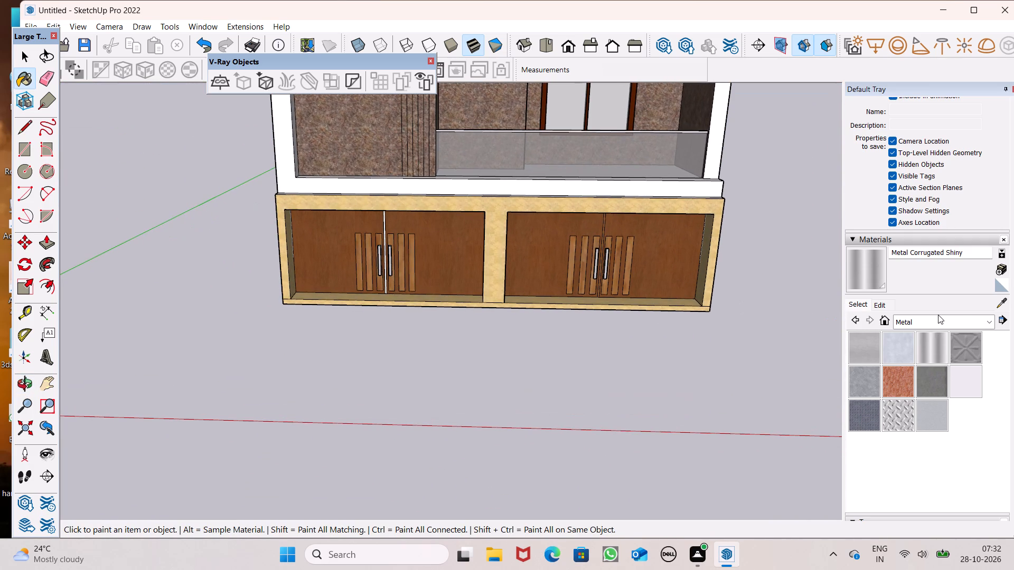
left_click(938, 315)
left_click(876, 306)
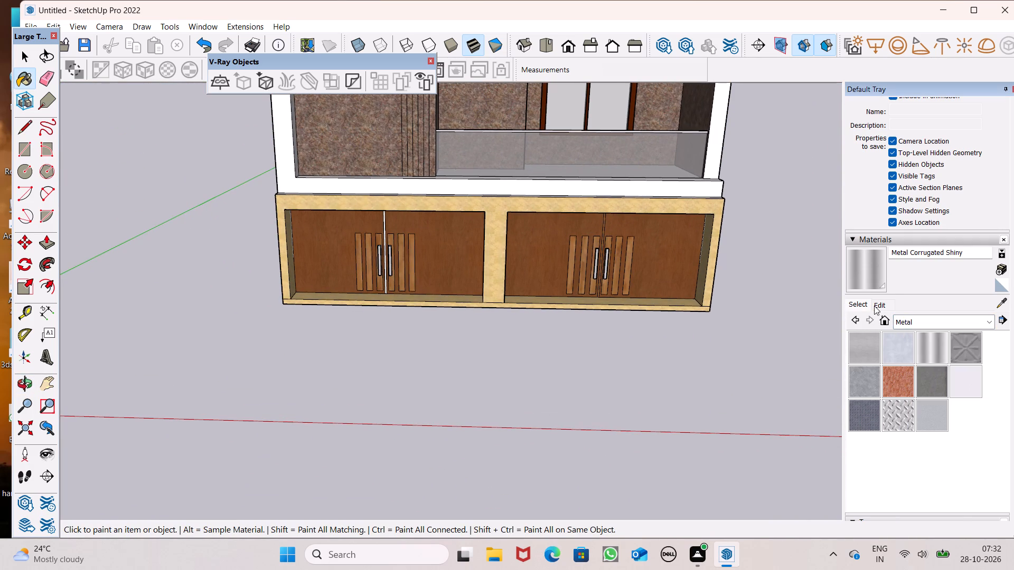
left_click(874, 303)
left_click(896, 387)
left_click(886, 383)
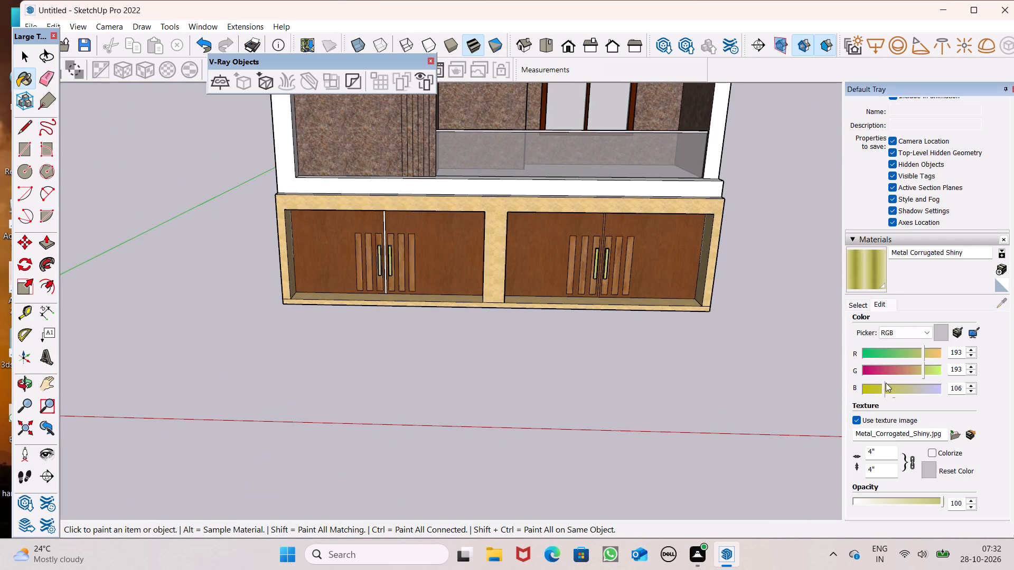
key("space")
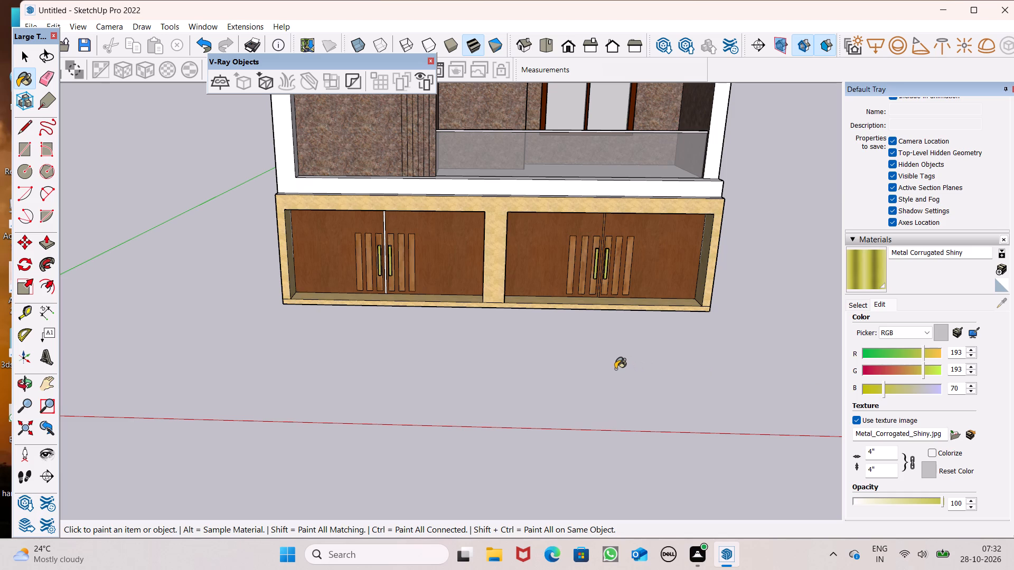
key("space")
left_click(598, 365)
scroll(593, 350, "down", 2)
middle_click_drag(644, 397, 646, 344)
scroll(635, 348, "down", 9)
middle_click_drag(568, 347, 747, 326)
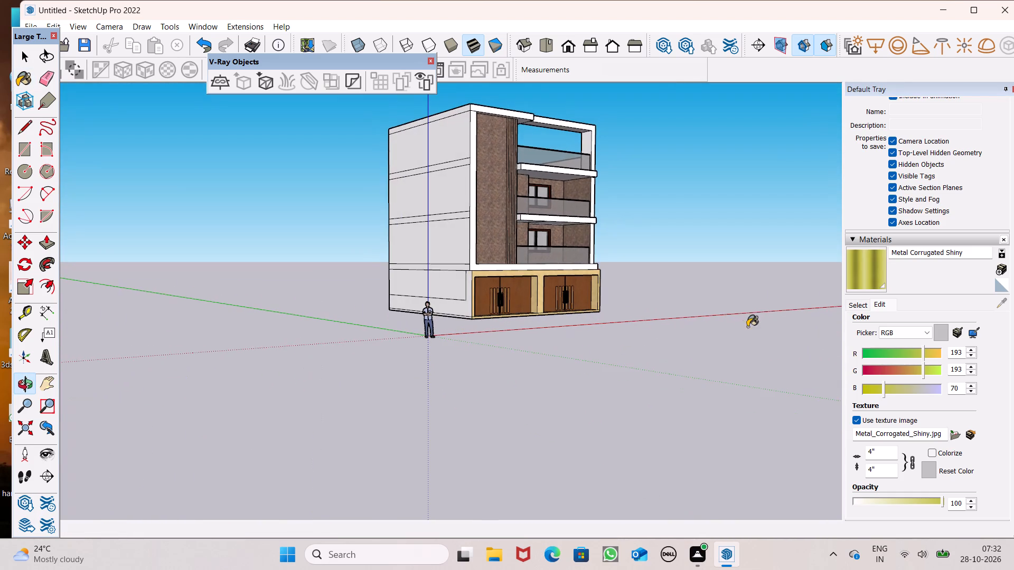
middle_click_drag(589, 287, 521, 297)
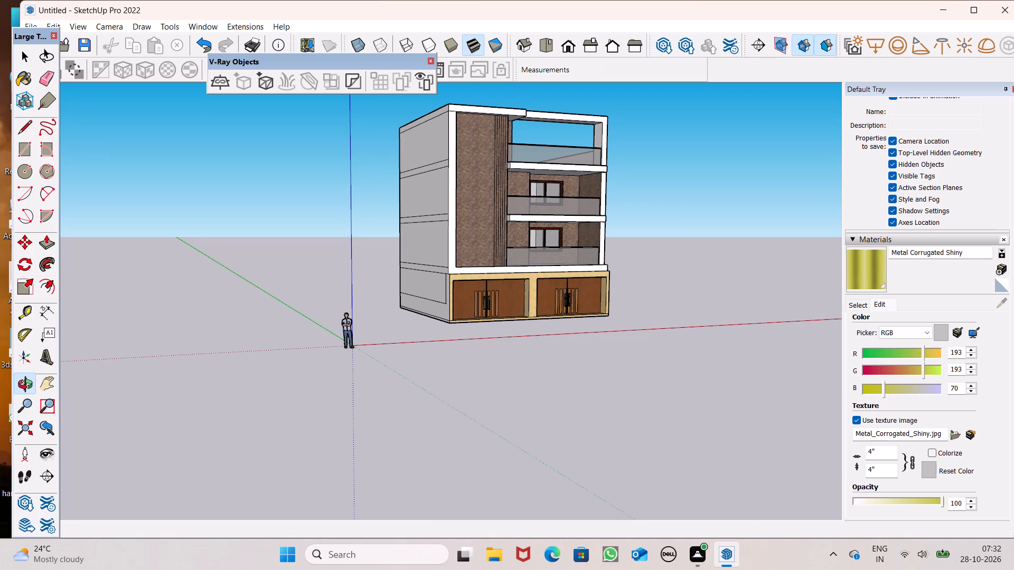
Paint the front face of the left vertical and lower band framing the upper floors with Wood Cherry Original.
left_click(870, 303)
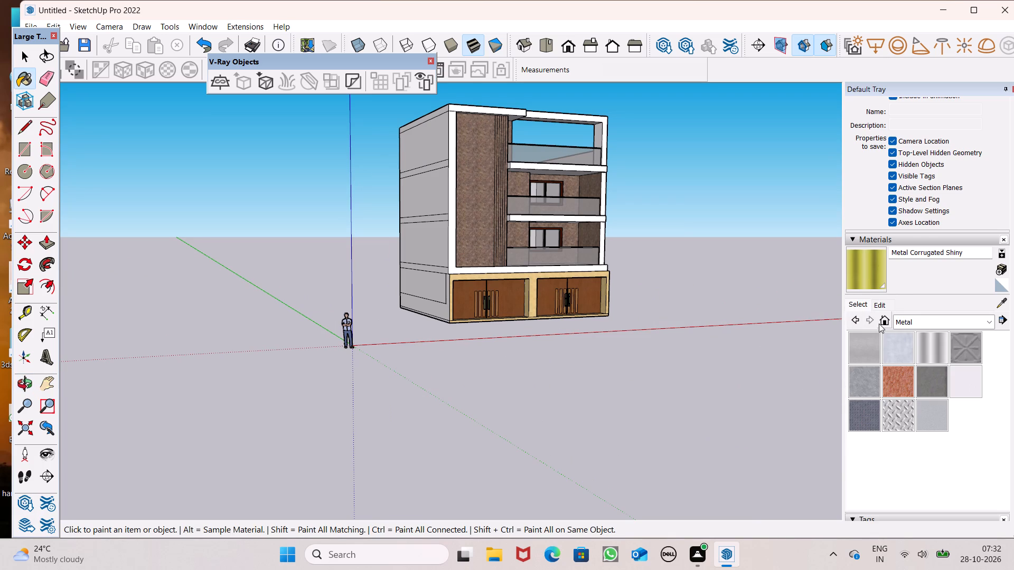
left_click(926, 318)
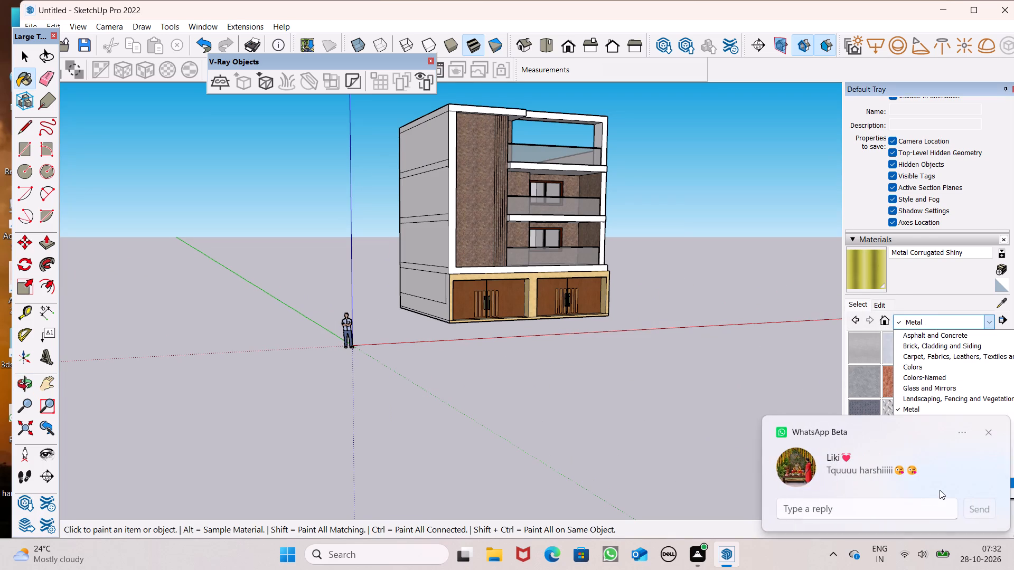
left_click(980, 430)
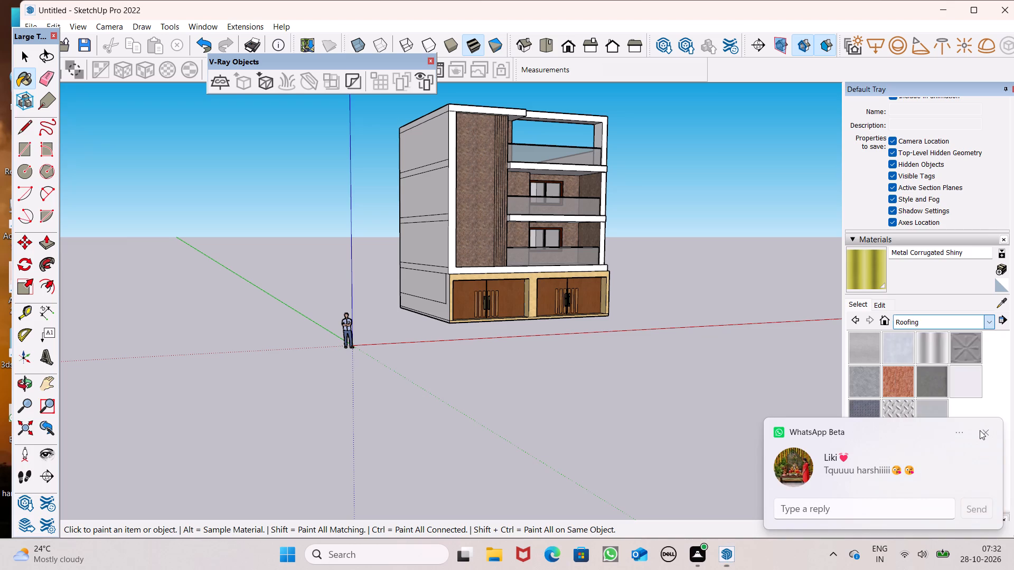
left_click(905, 325)
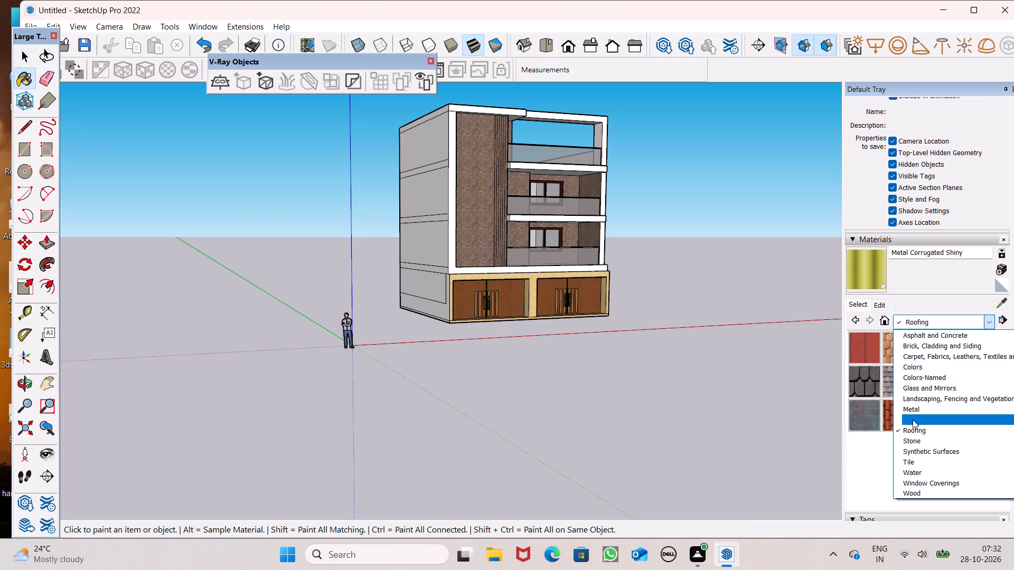
left_click(906, 493)
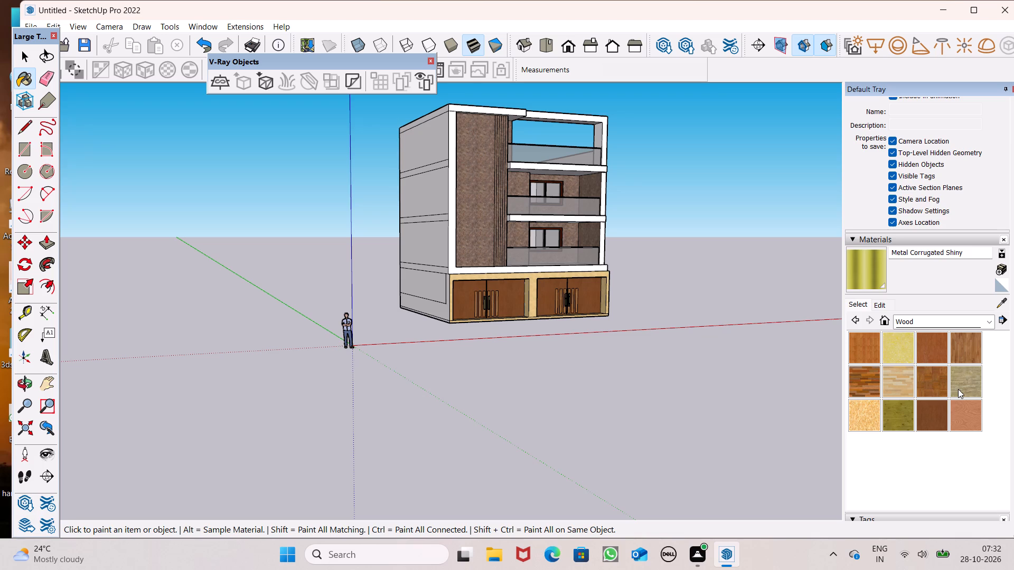
left_click(922, 348)
scroll(503, 272, "up", 10)
middle_click(489, 265)
scroll(377, 273, "up", 1)
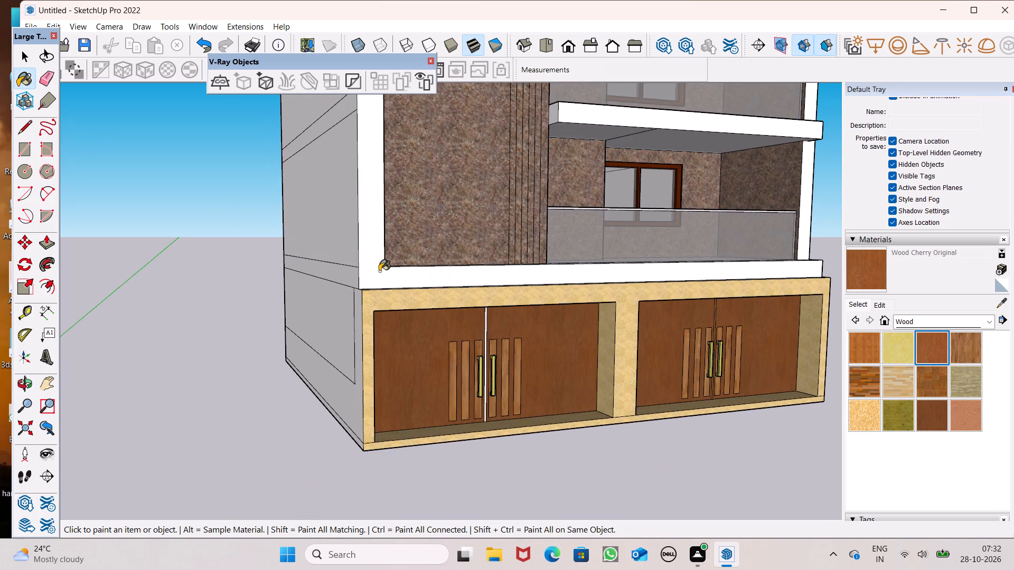
scroll(379, 271, "up", 8)
left_click(378, 275)
scroll(362, 272, "down", 14)
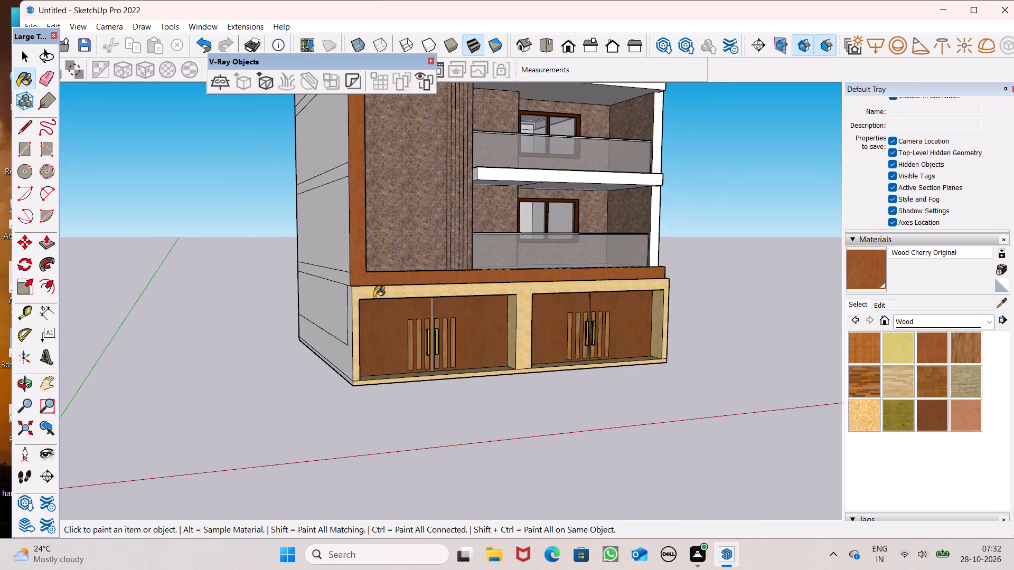
Paint the lower band's top face and the left vertical's inner side face with Wood Cherry Original.
middle_click_drag(378, 293, 226, 500)
scroll(387, 383, "up", 8)
scroll(437, 348, "up", 4)
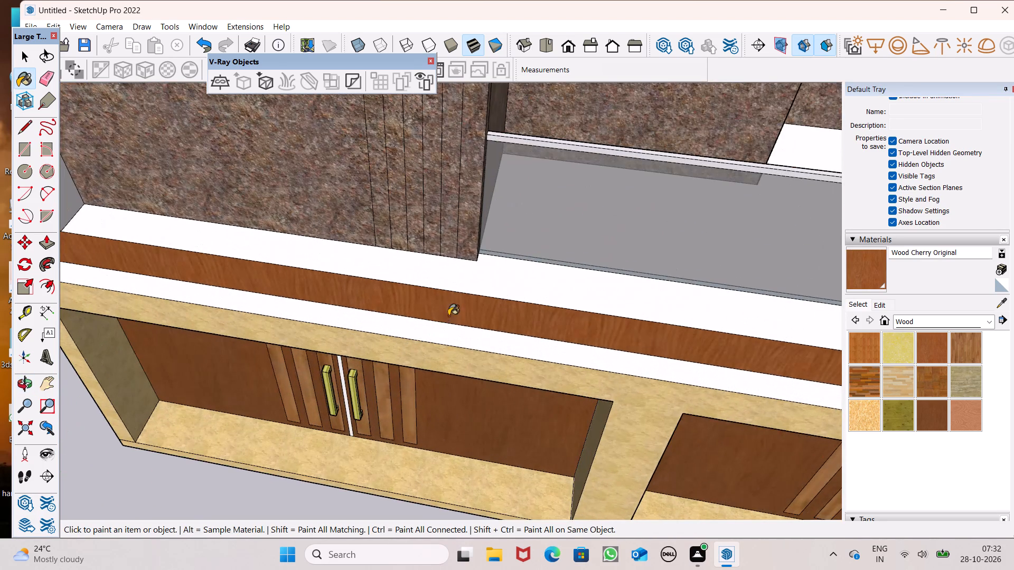
left_click(469, 284)
scroll(468, 280, "down", 15)
middle_click_drag(341, 270, 252, 261)
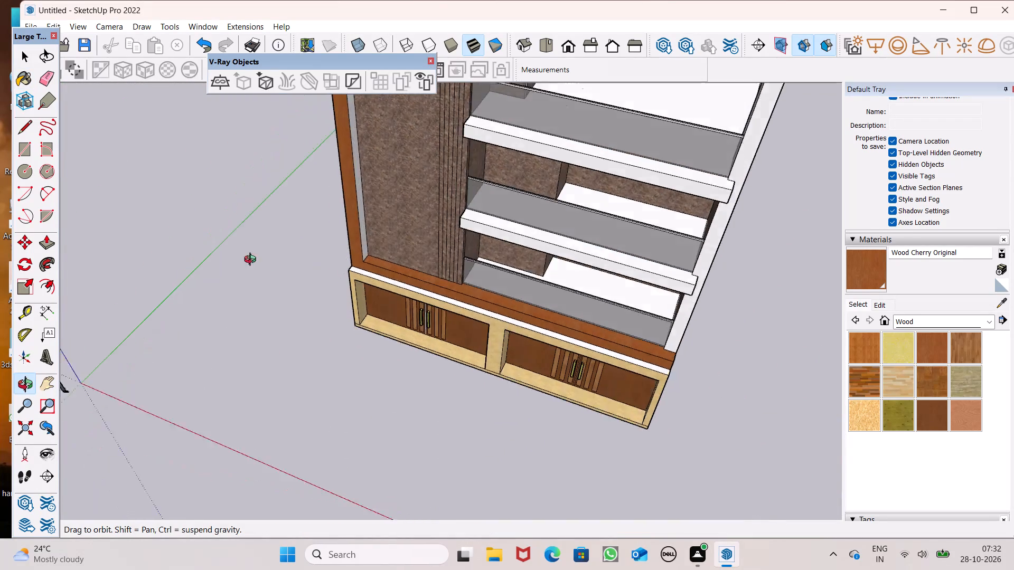
middle_click_drag(252, 261, 202, 251)
scroll(203, 253, "up", 1)
scroll(392, 241, "up", 7)
left_click(388, 239)
Paint the front face of the roof-level band above the stone-clad wall with Wood Cherry Original.
scroll(473, 300, "down", 13)
scroll(566, 376, "down", 4)
middle_click_drag(609, 315, 731, 138)
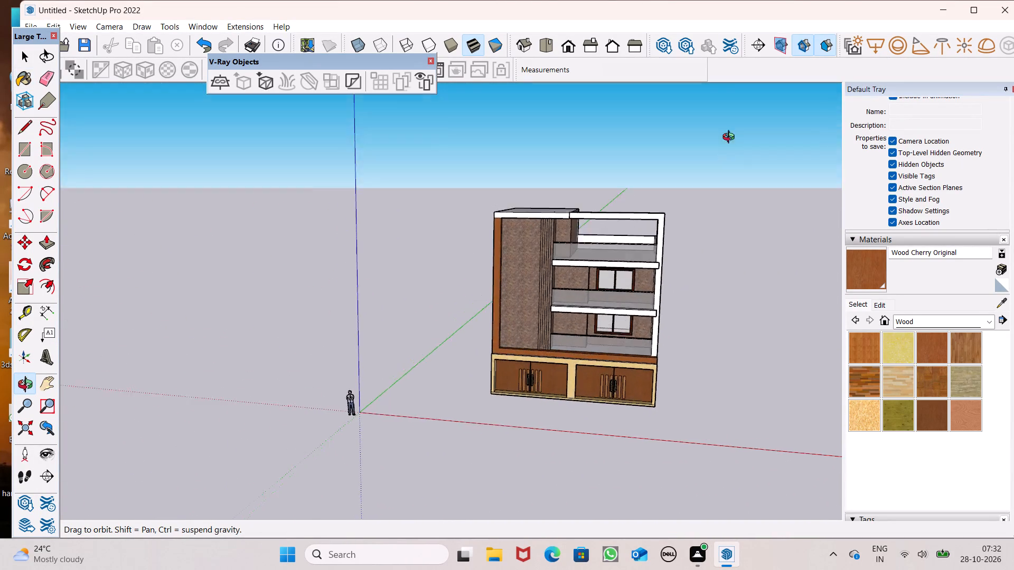
middle_click_drag(731, 138, 717, 102)
scroll(717, 102, "up", 1)
scroll(641, 299, "down", 5)
scroll(575, 236, "up", 15)
left_click(543, 252)
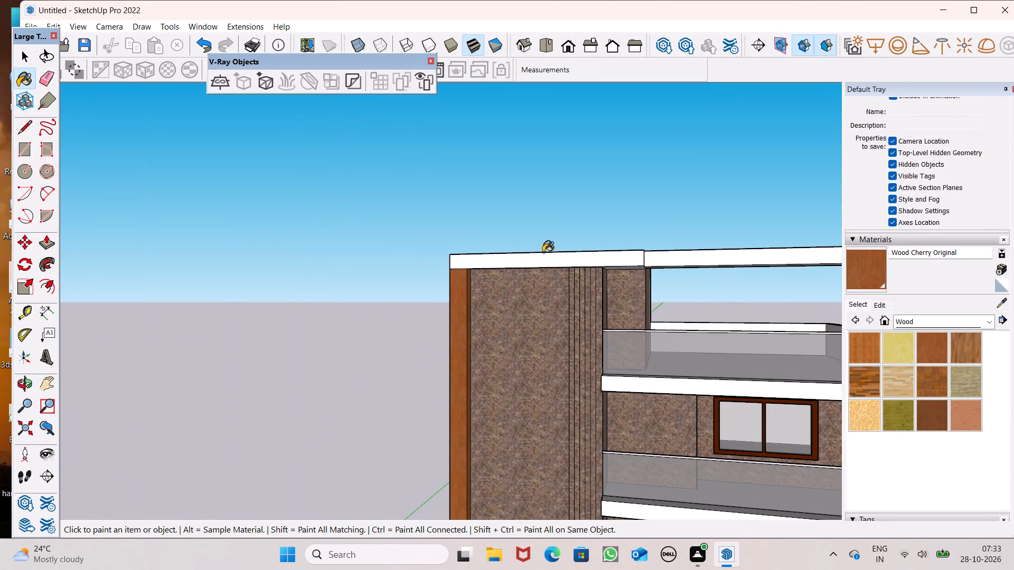
left_click(579, 261)
Paint the underside and exposed end face of the roof-level band with Wood Cherry Original.
middle_click_drag(611, 271, 643, 126)
scroll(641, 130, "up", 5)
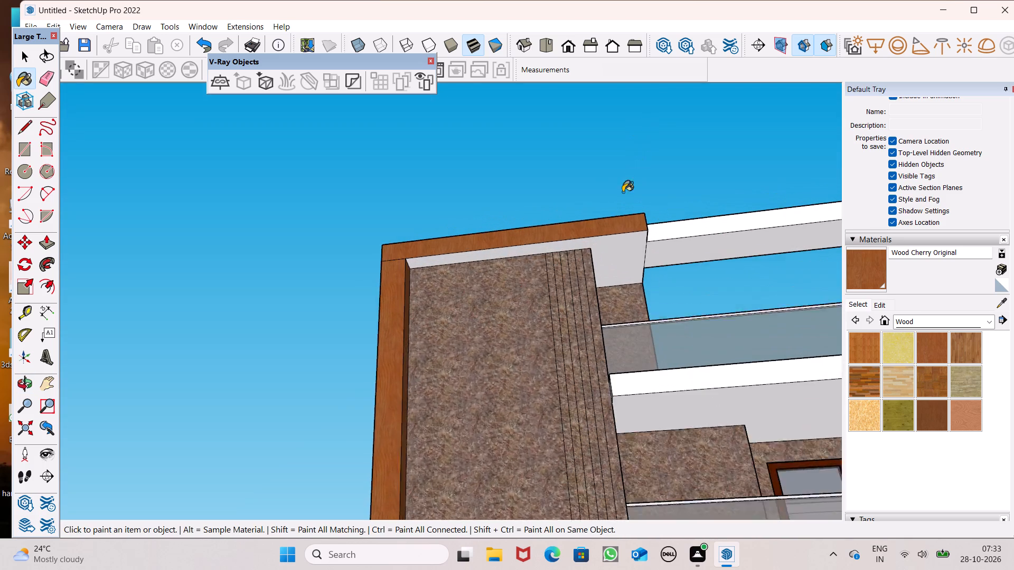
scroll(623, 192, "up", 1)
left_click(609, 249)
scroll(604, 235, "down", 7)
middle_click_drag(633, 300, 345, 382)
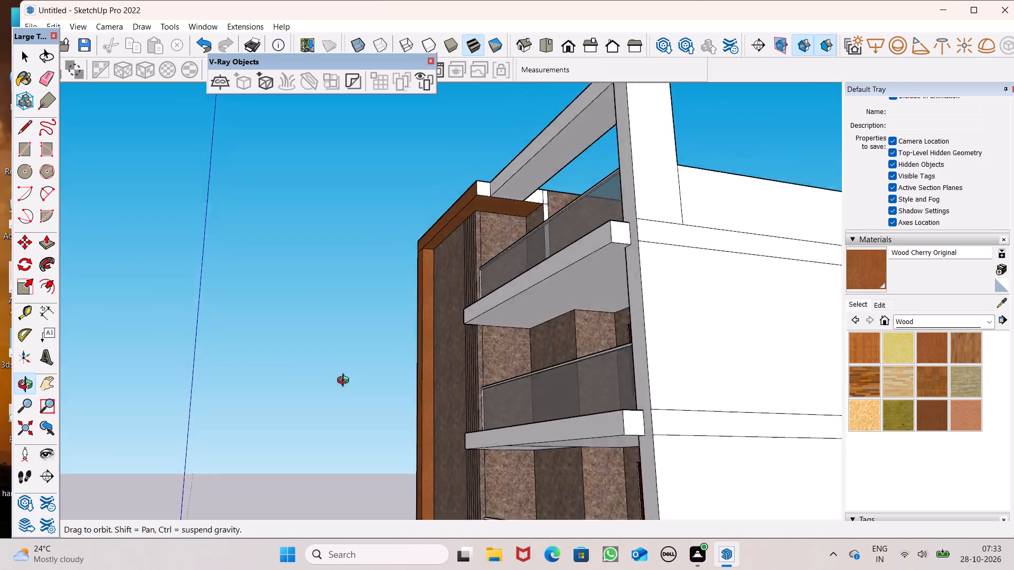
middle_click_drag(345, 382, 401, 394)
scroll(470, 260, "up", 6)
left_click(588, 180)
scroll(701, 209, "up", 3)
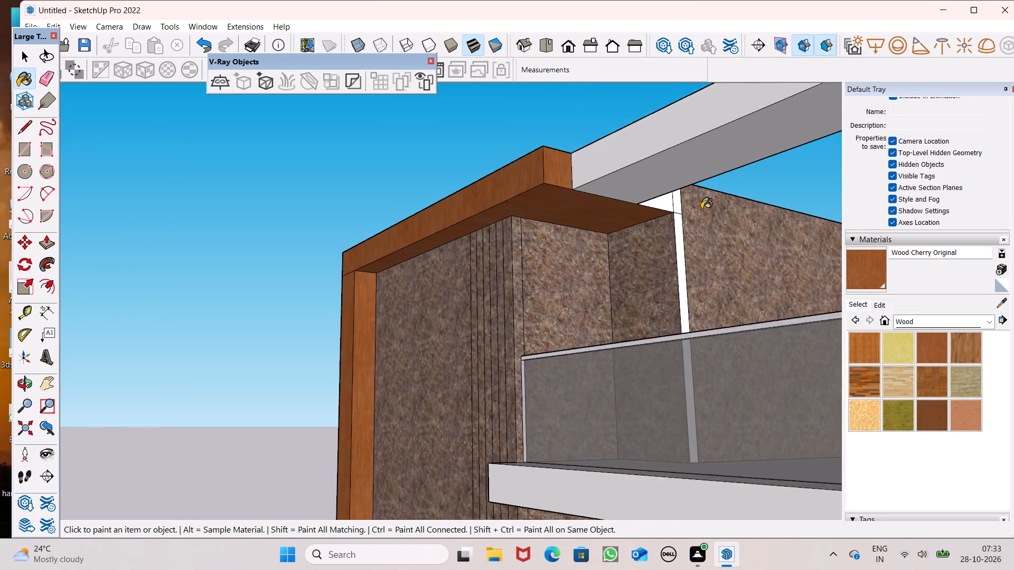
scroll(701, 209, "up", 3)
left_click(645, 202)
Paint the top strip and front face of the lower projecting balcony slab with Wood Cherry Original.
scroll(605, 215, "down", 17)
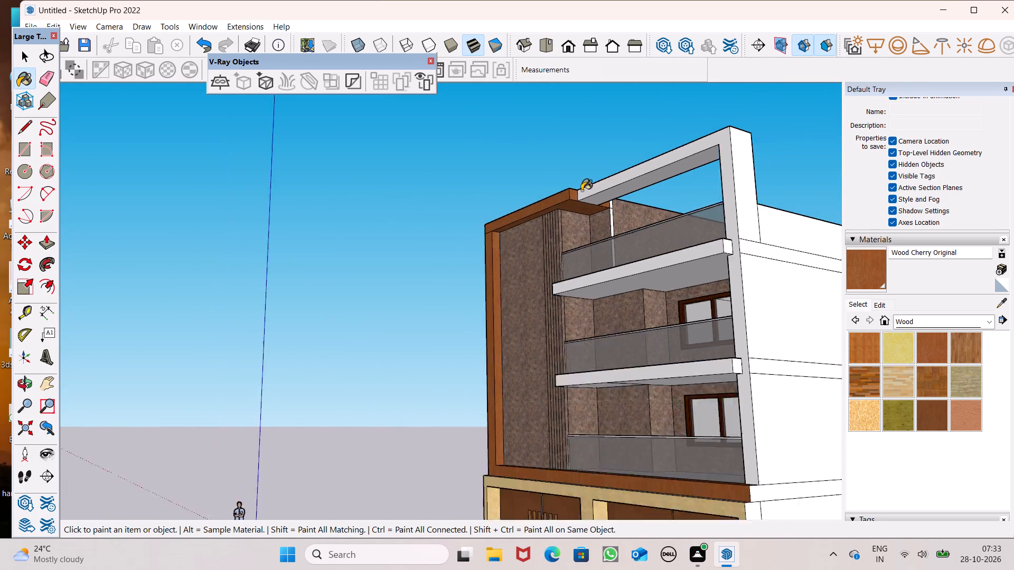
scroll(581, 191, "down", 3)
middle_click_drag(581, 206, 818, 207)
scroll(625, 221, "down", 4)
middle_click_drag(610, 272, 698, 454)
scroll(697, 454, "up", 1)
scroll(587, 350, "up", 3)
scroll(589, 284, "up", 5)
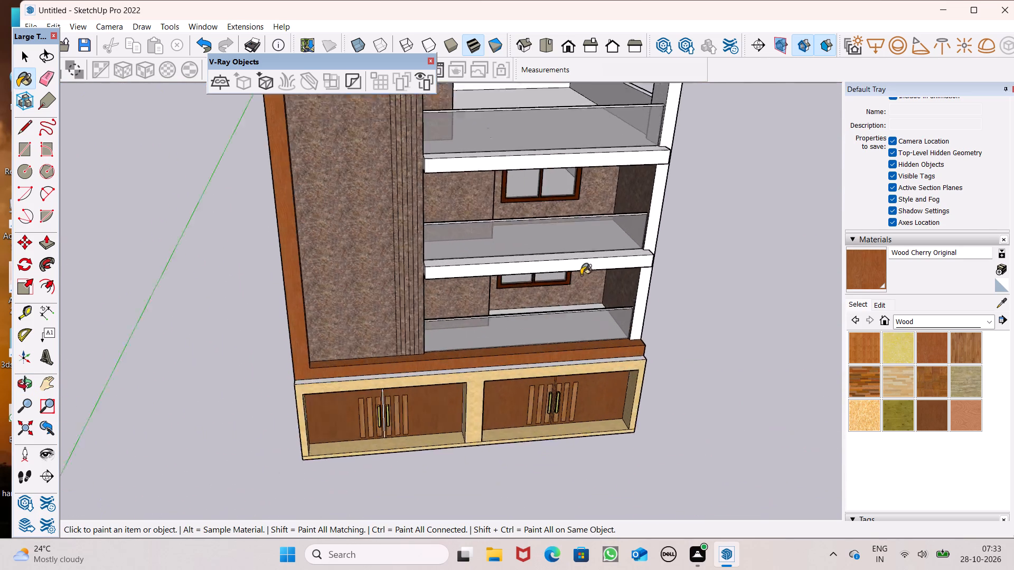
scroll(581, 275, "up", 2)
scroll(433, 268, "up", 7)
scroll(366, 261, "up", 8)
left_click_drag(330, 245, 329, 247)
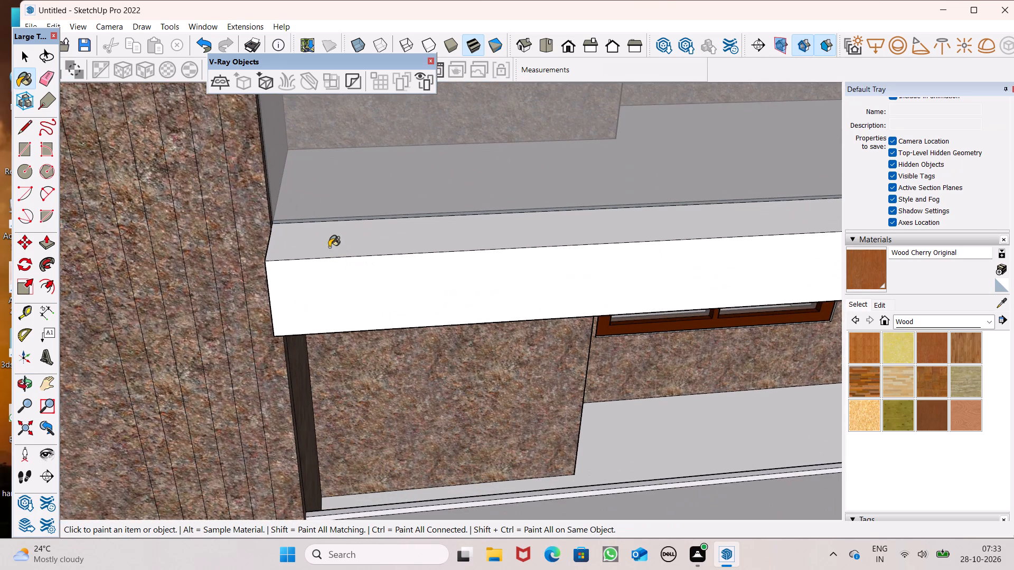
left_click_drag(329, 247, 334, 255)
left_click(343, 270)
Paint both end faces of the lower projecting balcony slab with Wood Cherry Original.
middle_click_drag(346, 275, 529, 215)
scroll(363, 271, "up", 1)
left_click(484, 201)
scroll(482, 199, "down", 7)
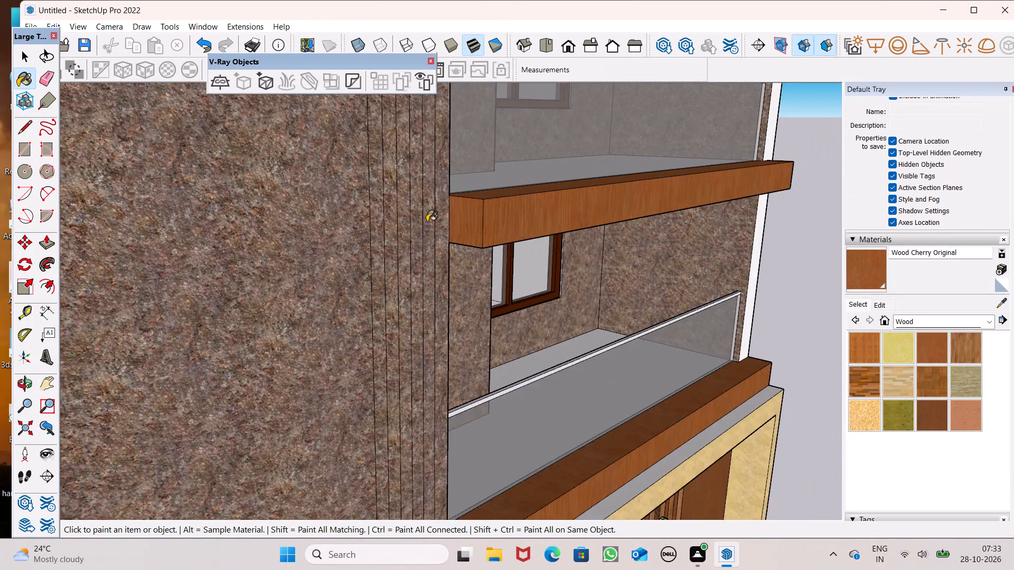
scroll(427, 222, "down", 6)
middle_click_drag(524, 230, 2, 218)
scroll(333, 187, "up", 4)
left_click(375, 228)
Push the front face of the cream surround around the ground-floor gates back about 10 inches.
scroll(349, 200, "down", 12)
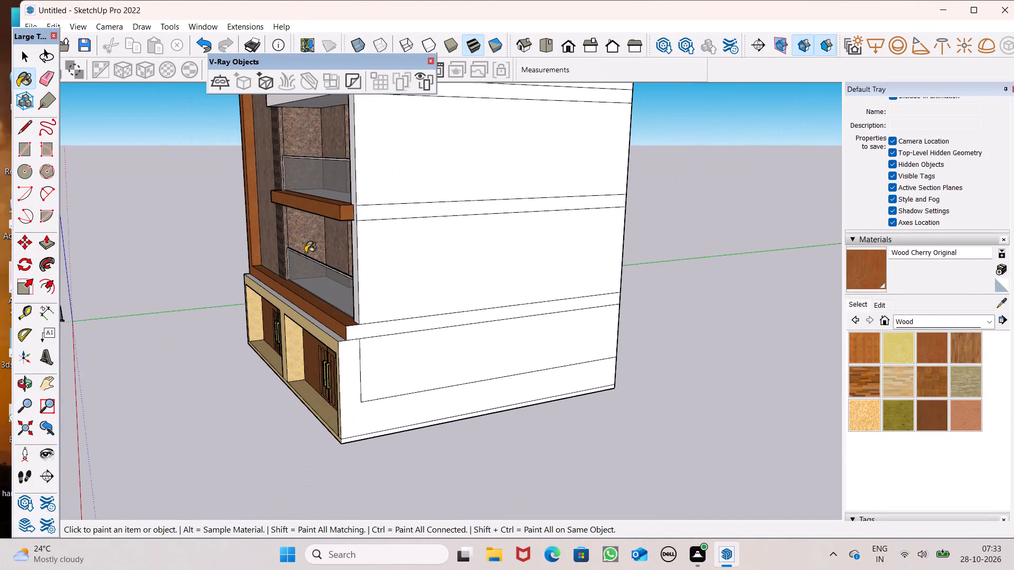
middle_click_drag(305, 253, 640, 113)
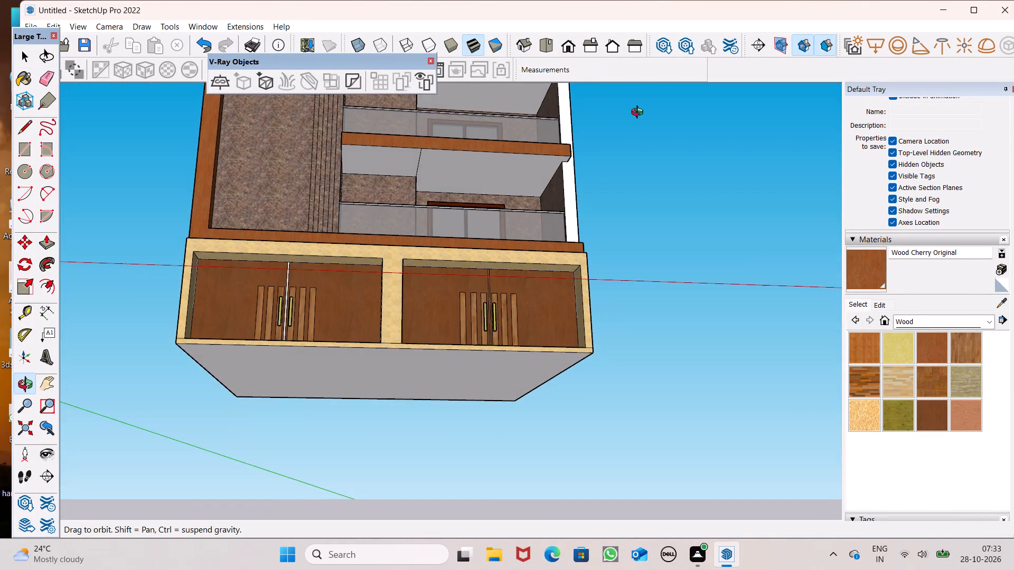
middle_click_drag(640, 113, 674, 314)
middle_click_drag(674, 314, 674, 326)
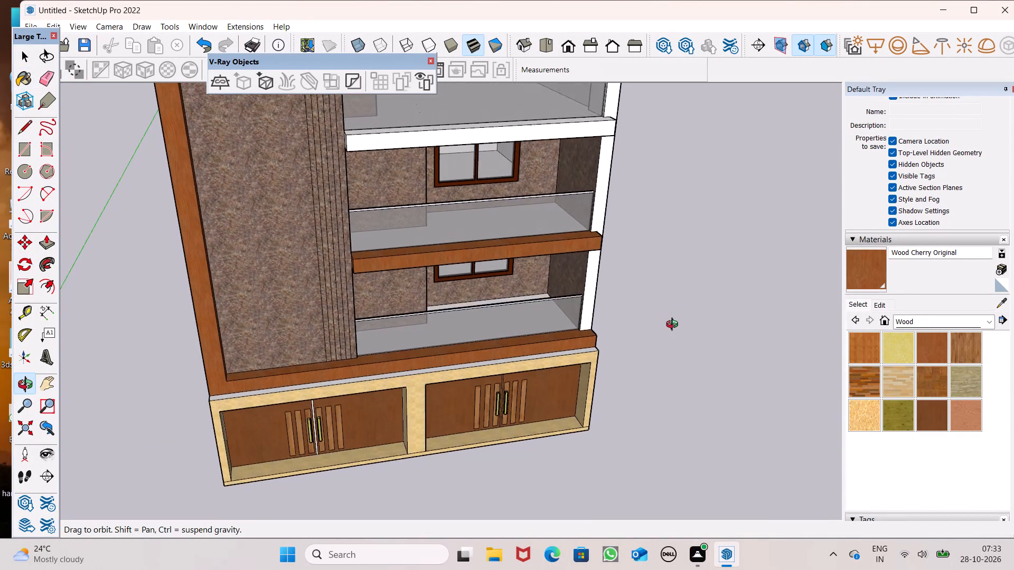
middle_click_drag(674, 326, 785, 353)
scroll(767, 300, "down", 5)
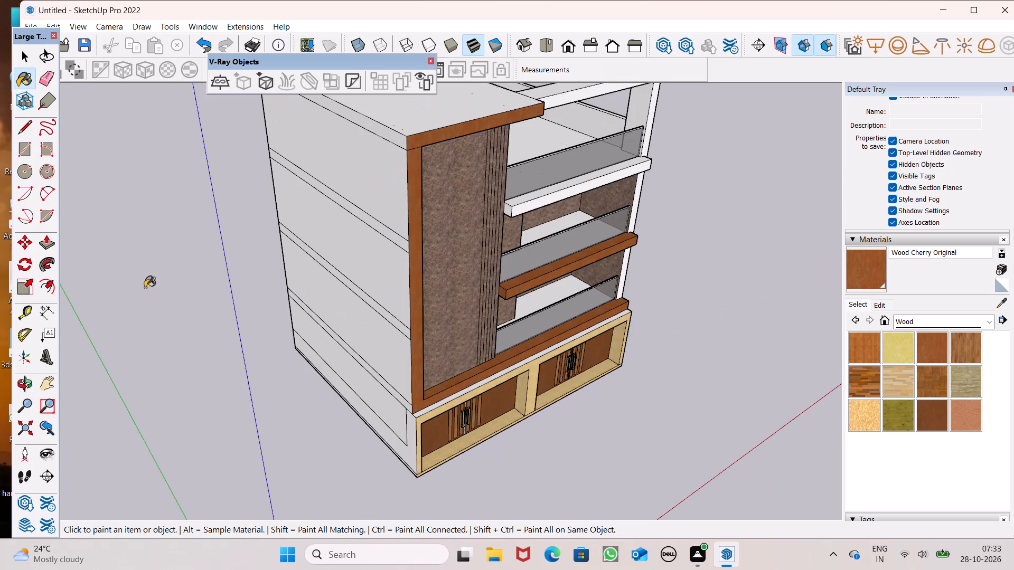
scroll(276, 243, "down", 4)
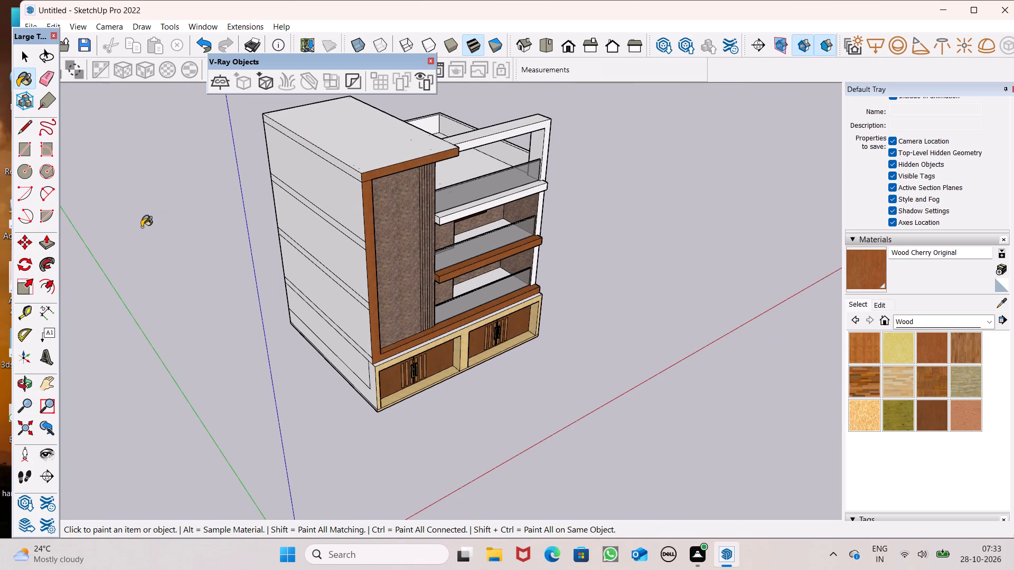
left_click(45, 246)
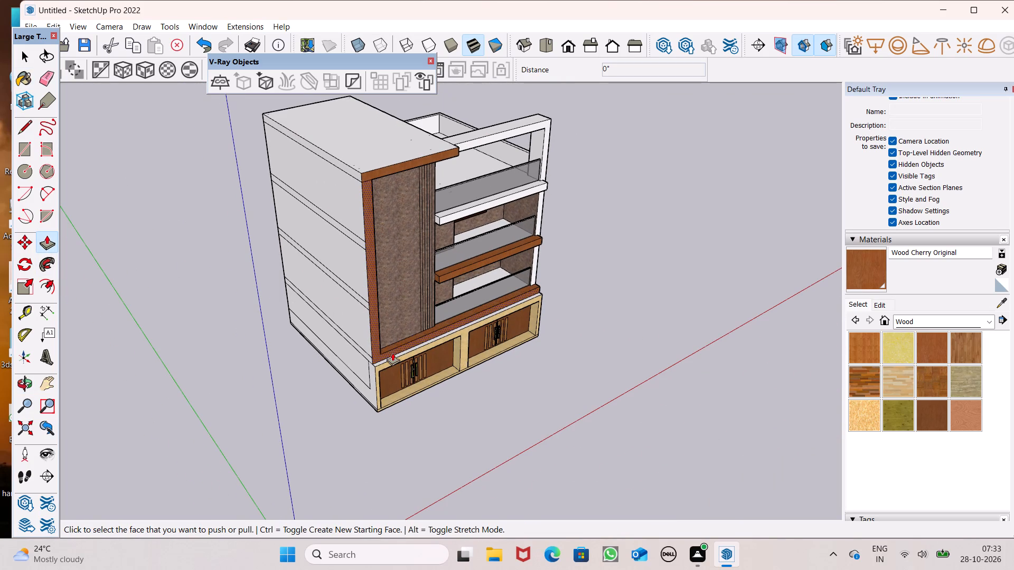
left_click_drag(387, 363, 381, 363)
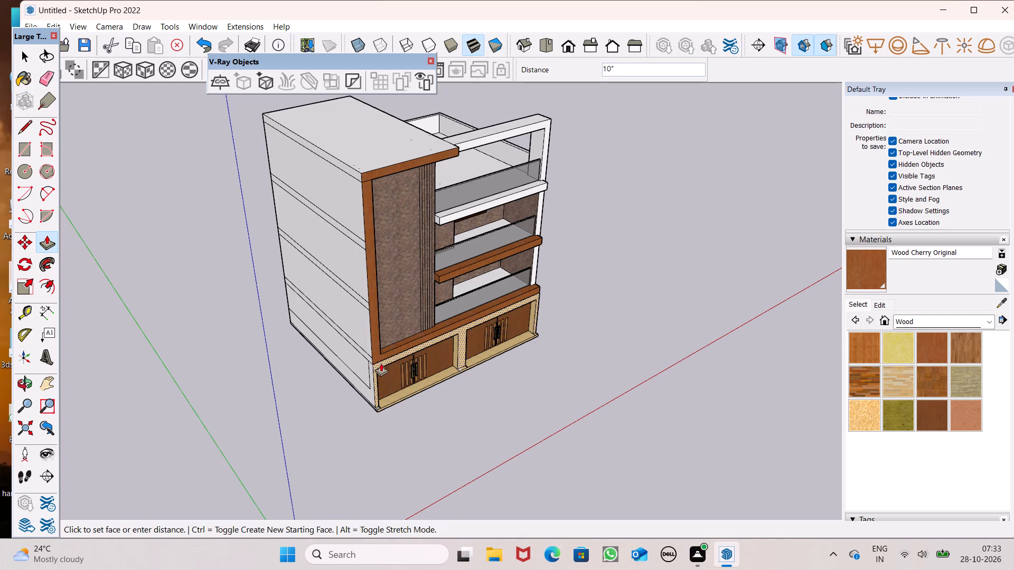
left_click_drag(381, 363, 376, 365)
scroll(352, 340, "down", 4)
middle_click_drag(489, 411, 270, 349)
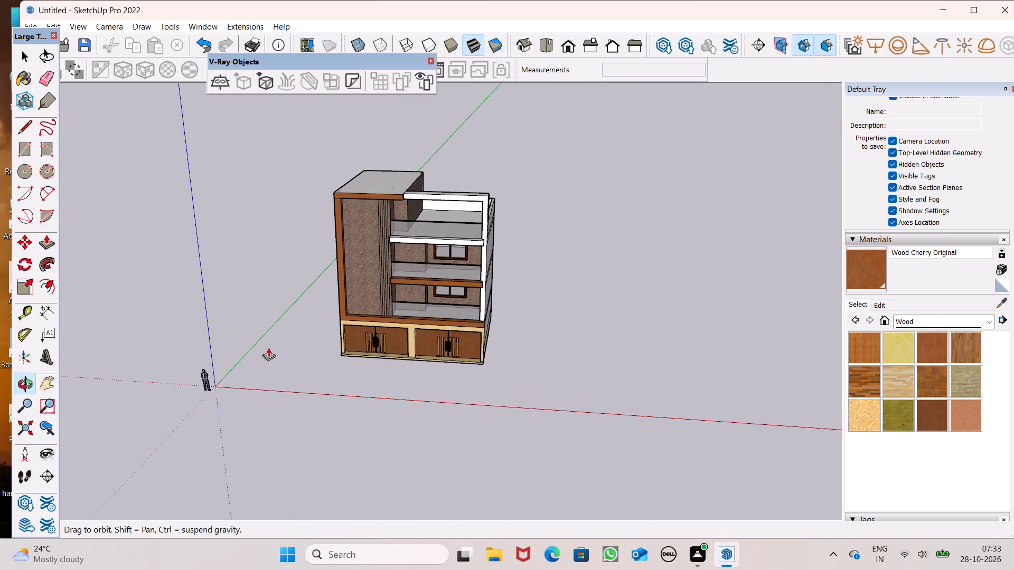
key("space")
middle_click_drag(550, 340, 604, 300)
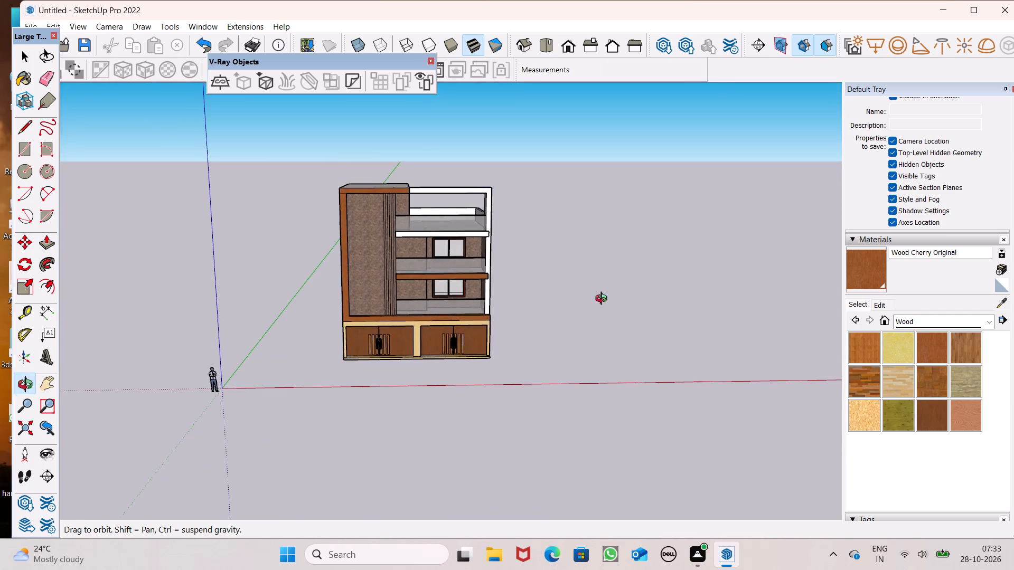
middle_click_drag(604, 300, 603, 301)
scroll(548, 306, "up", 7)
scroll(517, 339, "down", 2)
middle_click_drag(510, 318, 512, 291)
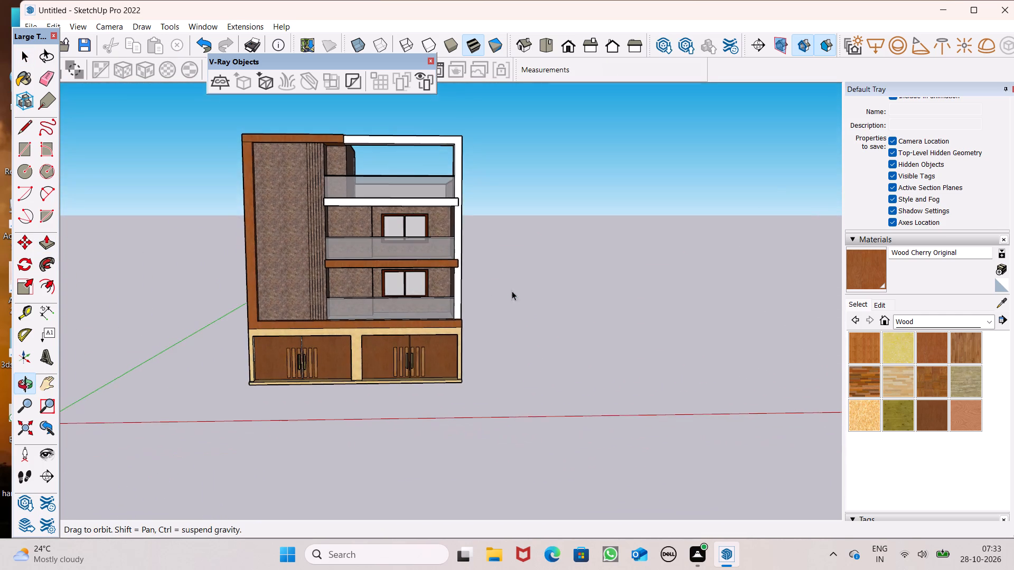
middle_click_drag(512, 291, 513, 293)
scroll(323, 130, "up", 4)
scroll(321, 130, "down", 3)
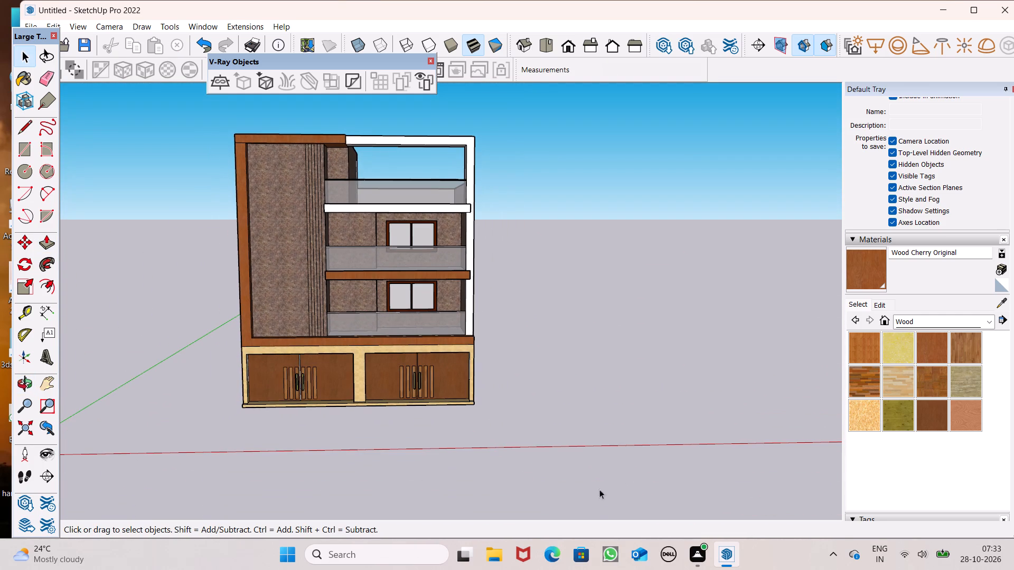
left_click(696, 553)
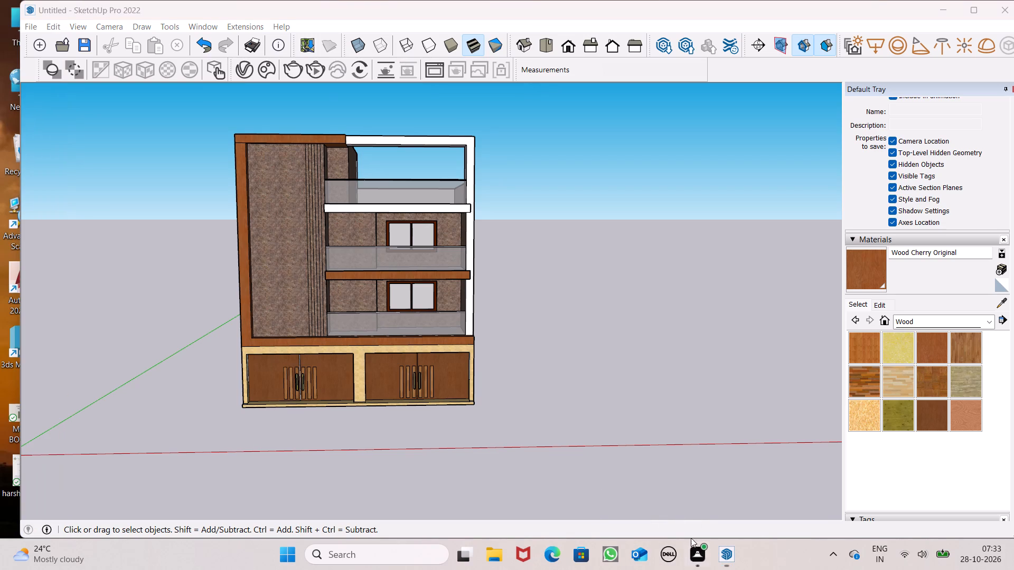
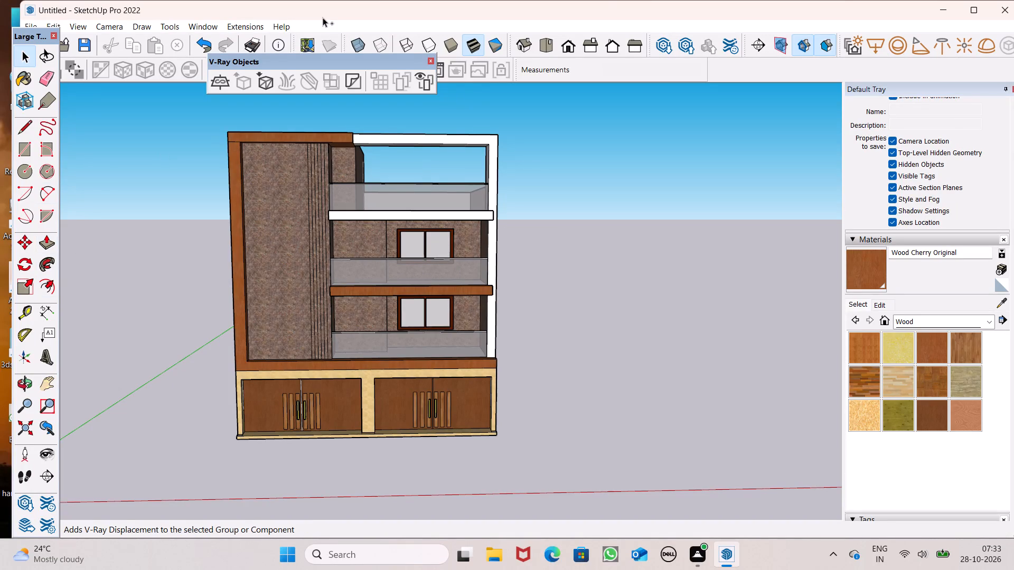
Save the model in the Documents folder as a SketchUp file named "textured stone house".
key("ctrl+s")
key("BackSpace")
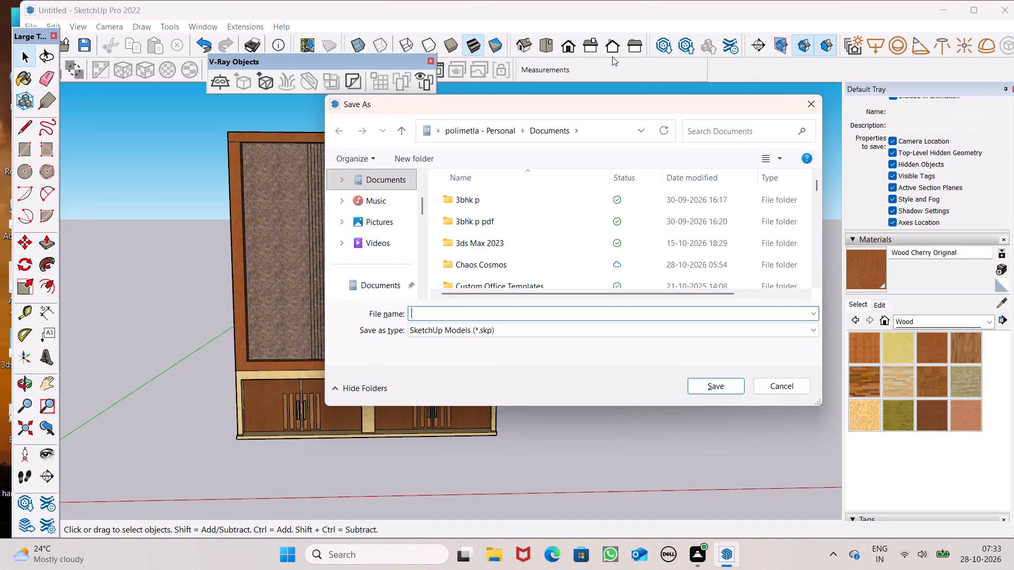
type("tw")
key("BackSpace")
type("extured")
key("space")
type("sto")
type("ne")
key("space")
type("hou")
type("se")
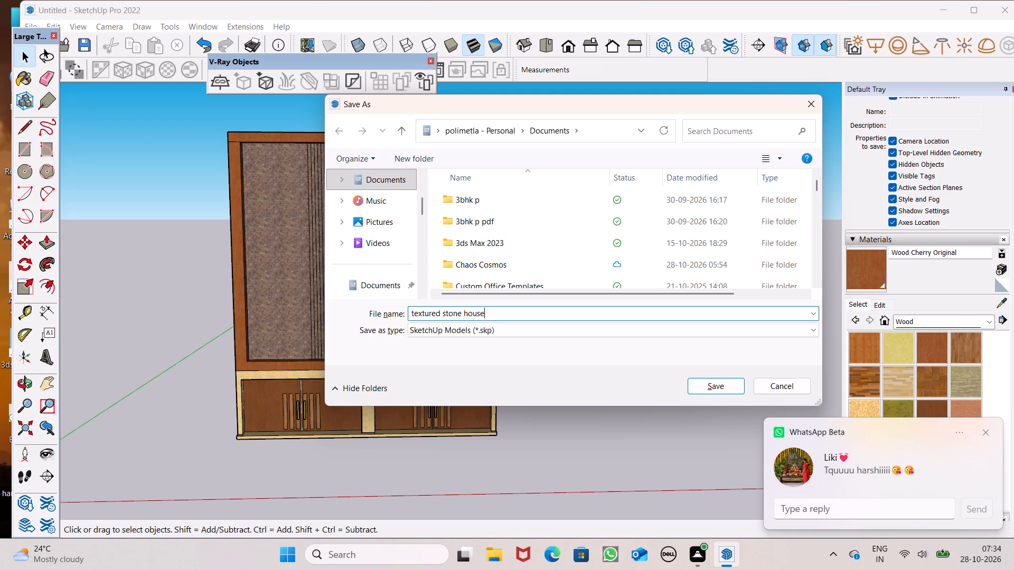
key("Return")
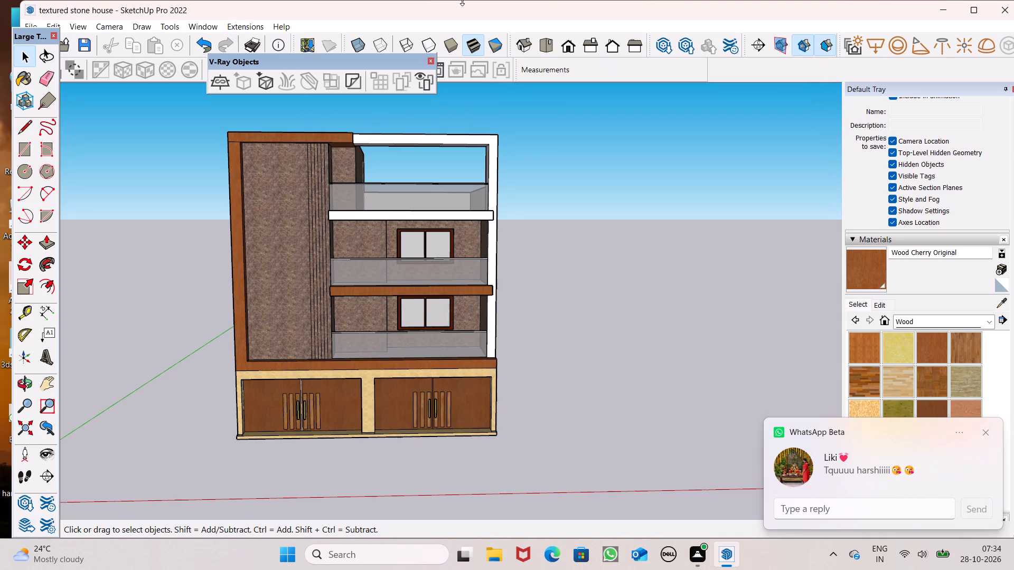
left_click(991, 430)
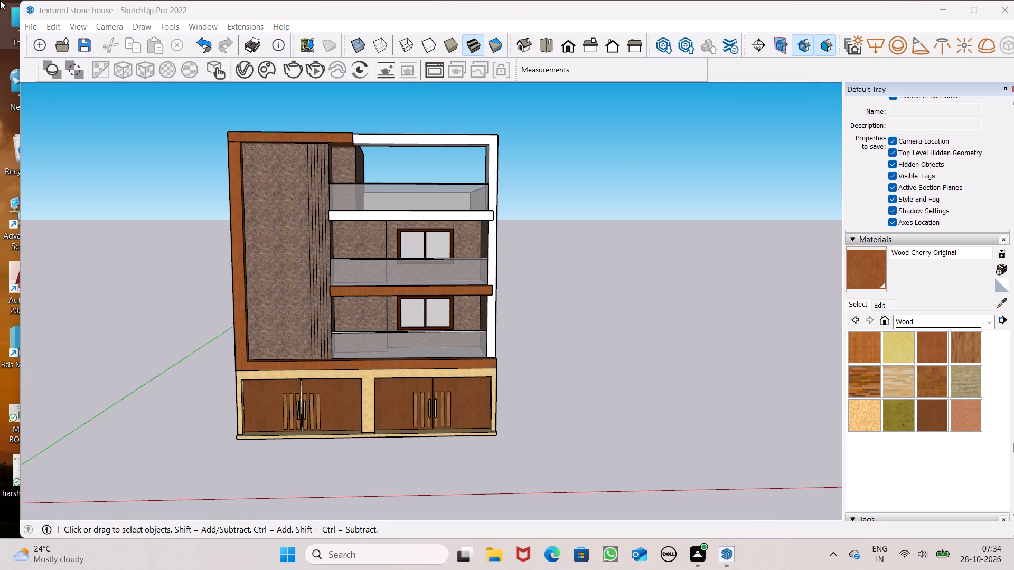
Export the current front view of the house as a 2D JPEG image named "textured stone house" in the Documents folder.
left_click(31, 23)
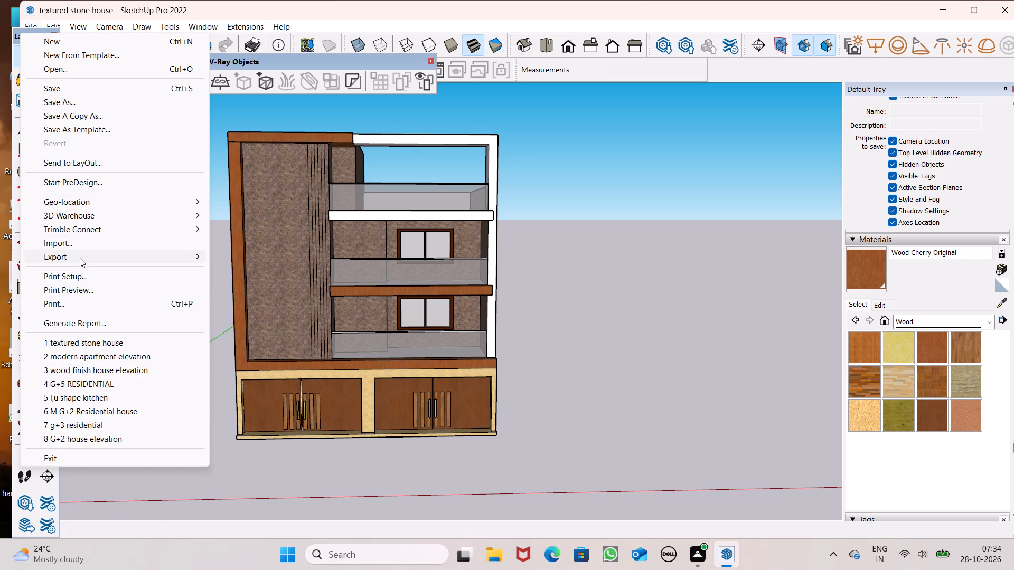
left_click(80, 257)
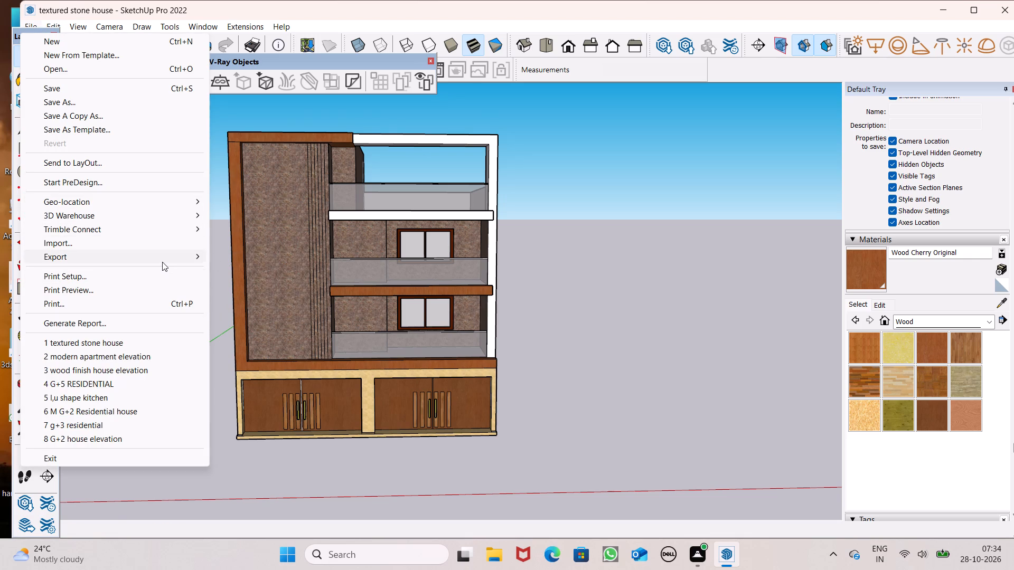
left_click(162, 261)
left_click(237, 269)
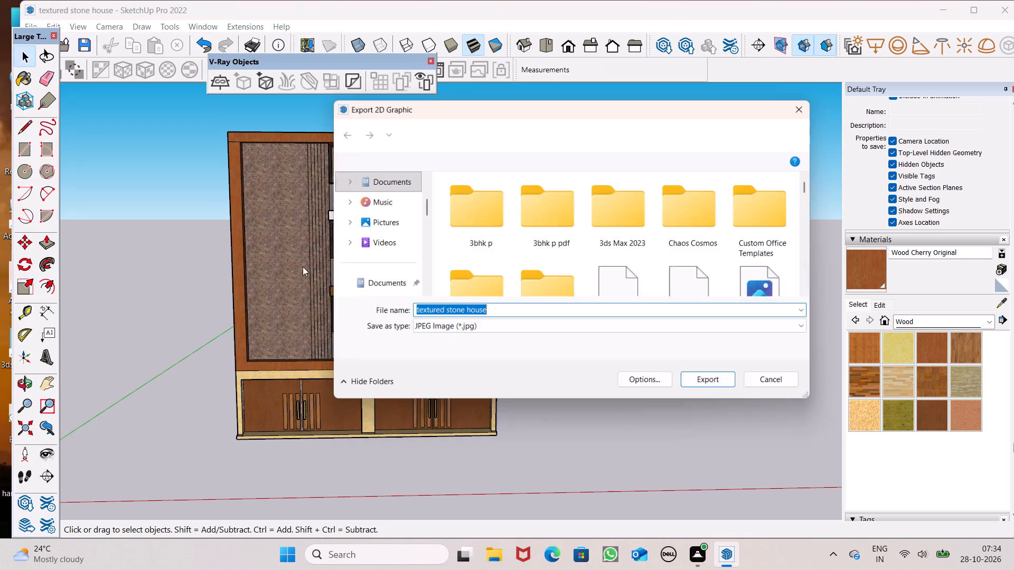
left_click(715, 387)
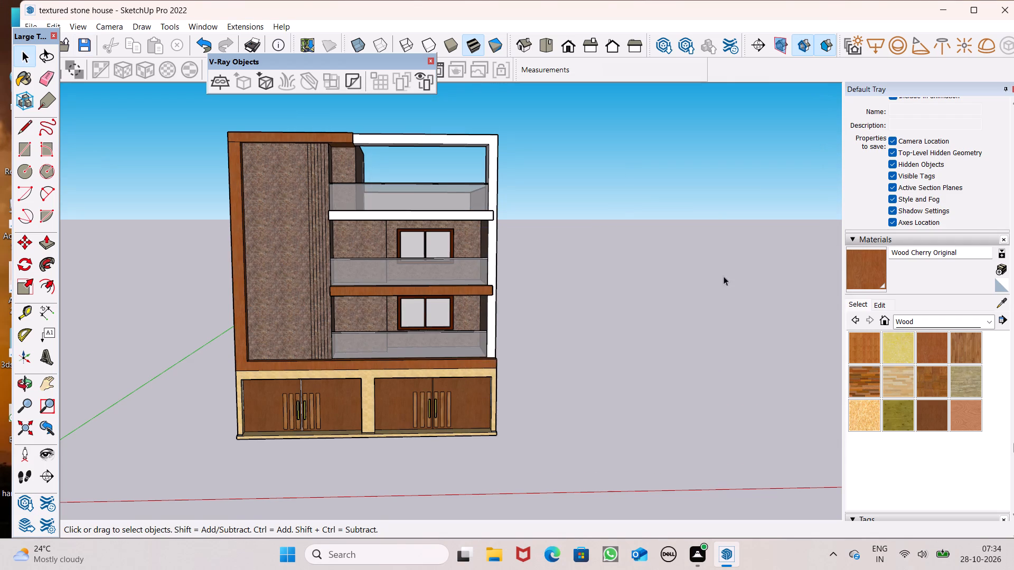